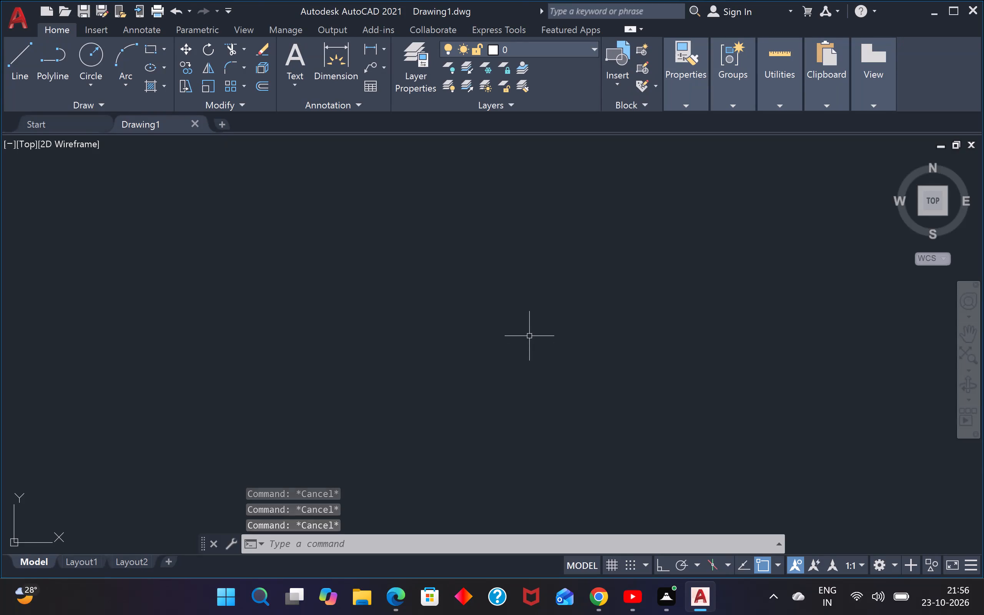
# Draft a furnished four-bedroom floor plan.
# Configure the drawing units to Architectural length with 0'-0" precision and an insertion scale in inches.
pyautogui.write('UN')
pyautogui.press('space')
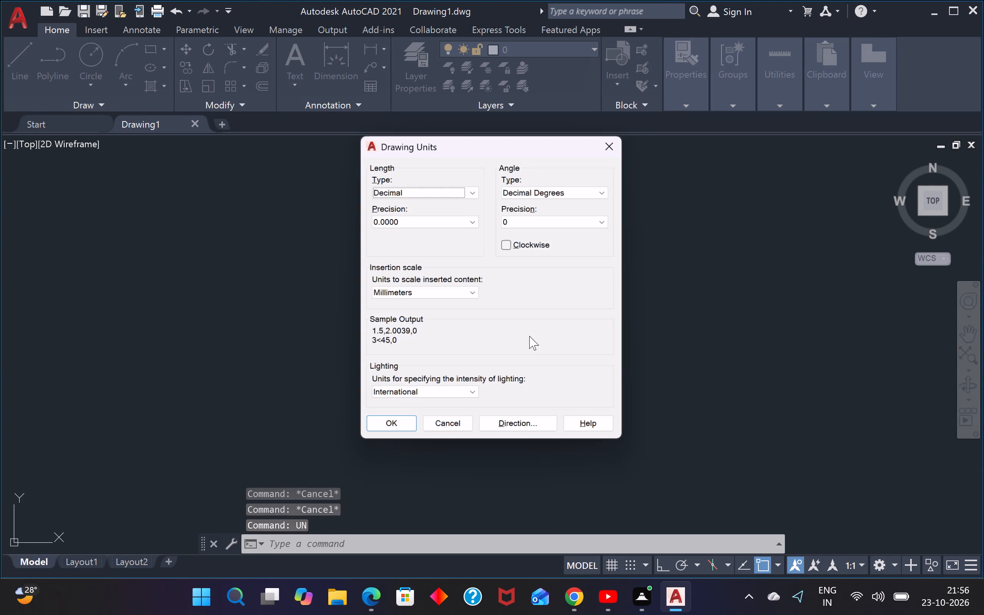
pyautogui.click(386, 189)
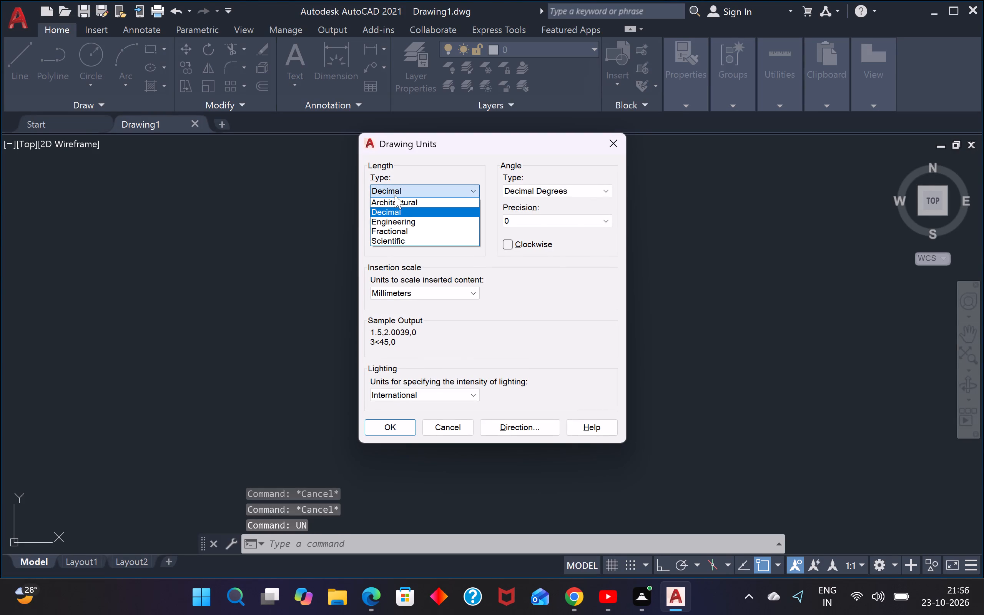
pyautogui.click(401, 199)
pyautogui.click(408, 214)
pyautogui.click(397, 231)
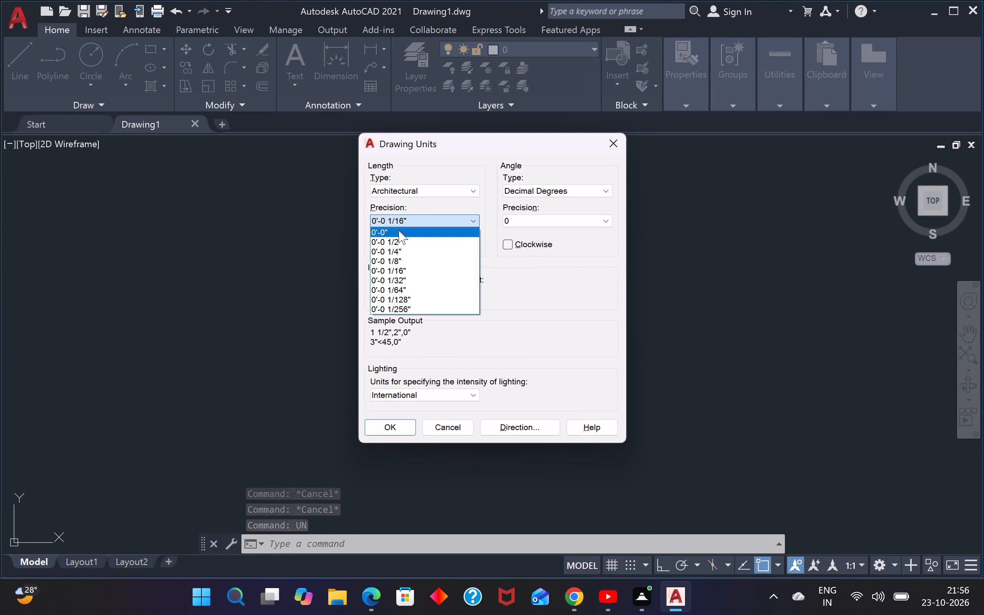
pyautogui.click(407, 296)
pyautogui.click(409, 312)
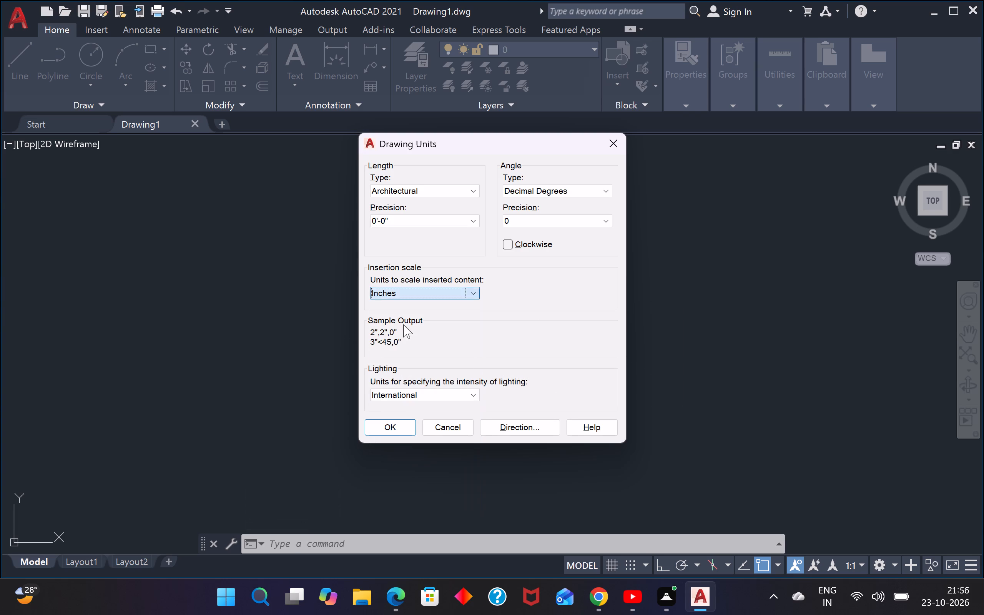
pyautogui.click(391, 432)
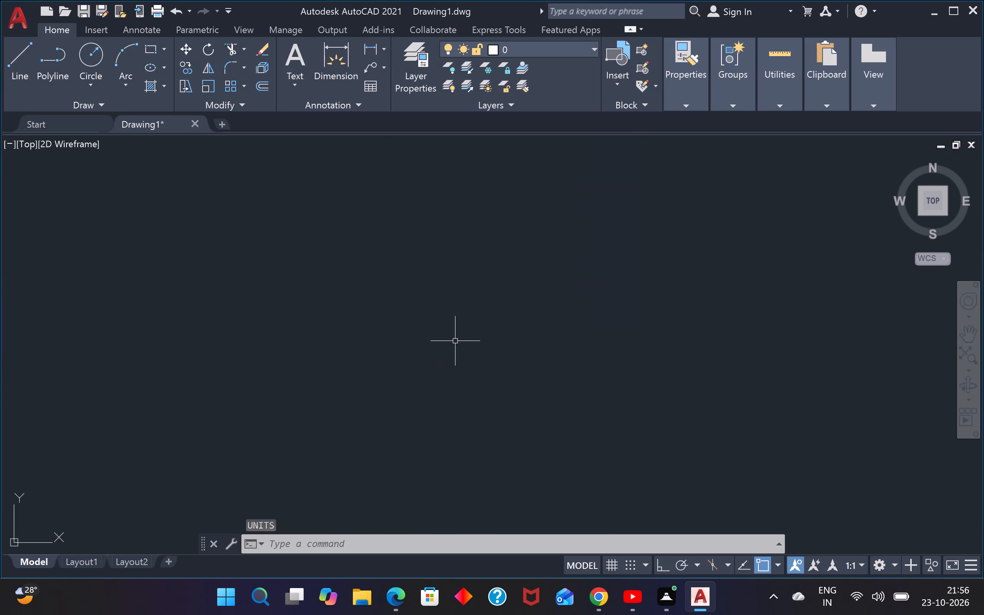
# Set the ISO-25 dimension style's primary units to Architectural format with 0'-0" precision.
pyautogui.write('D')
pyautogui.press('space')
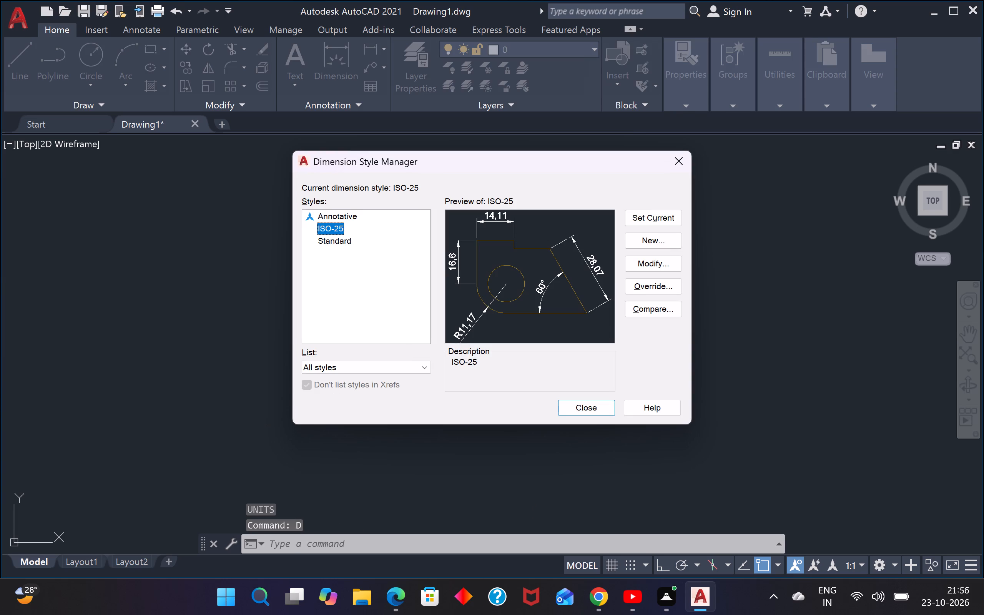
pyautogui.click(644, 266)
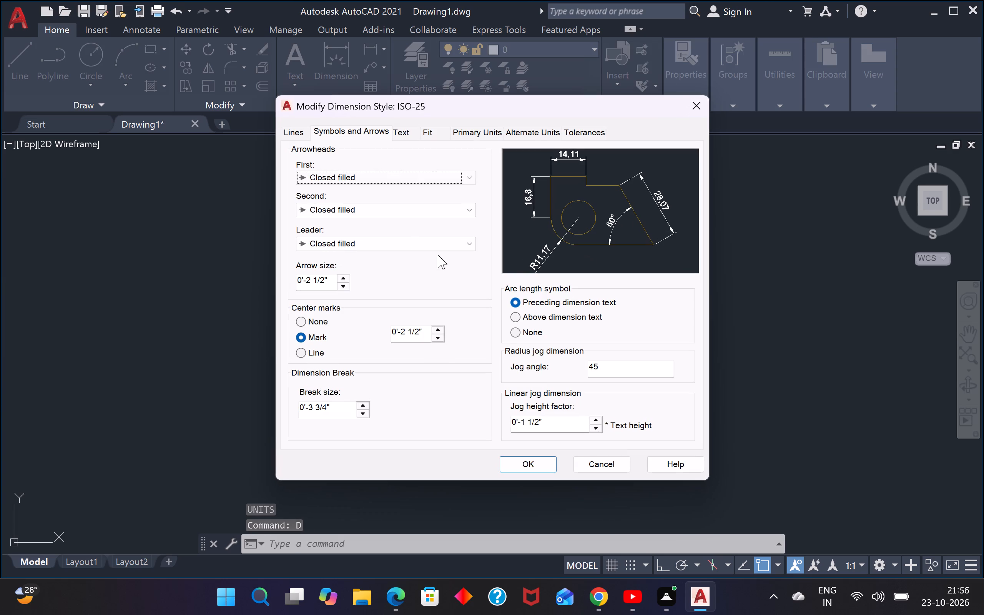
pyautogui.click(472, 136)
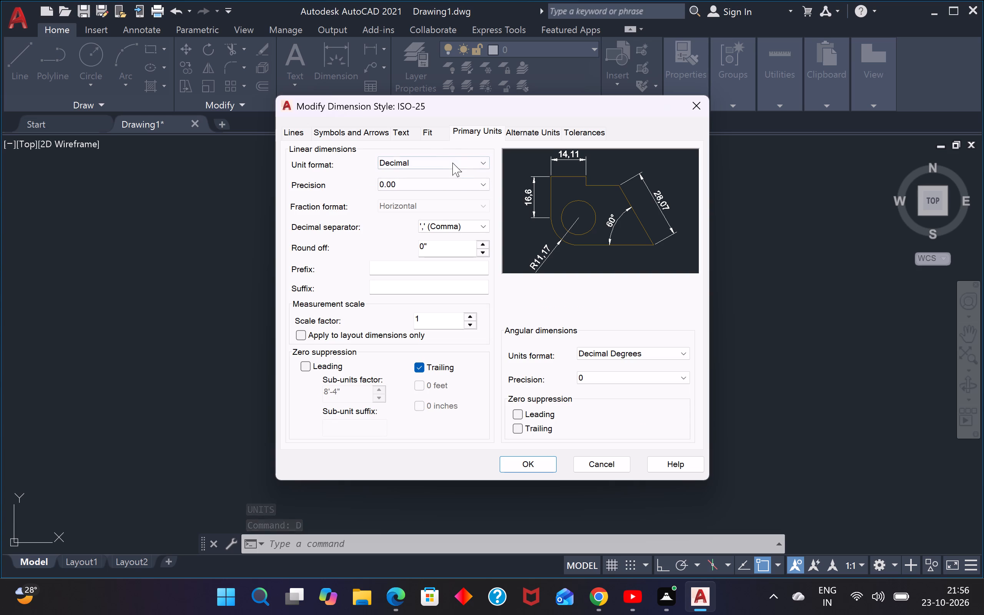
pyautogui.click(452, 165)
pyautogui.click(427, 203)
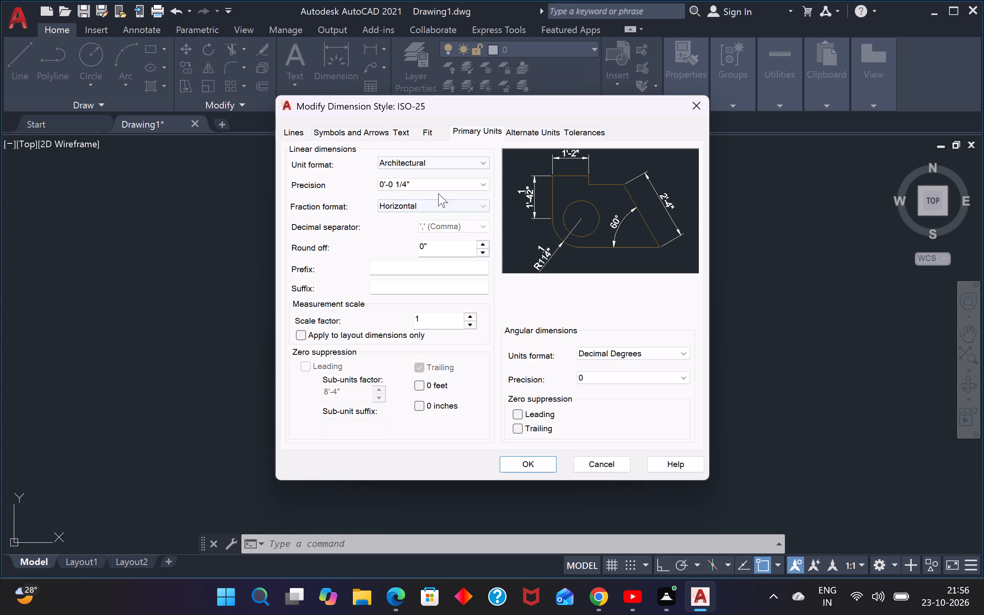
pyautogui.click(443, 185)
pyautogui.click(434, 199)
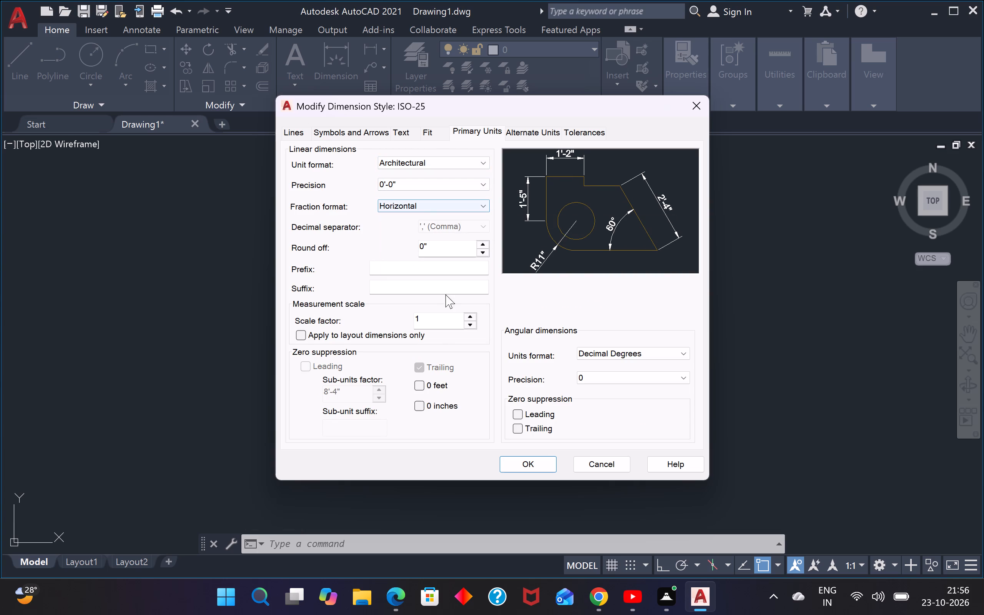
# Set the ISO-25 dimension style's text height to 6".
pyautogui.click(400, 135)
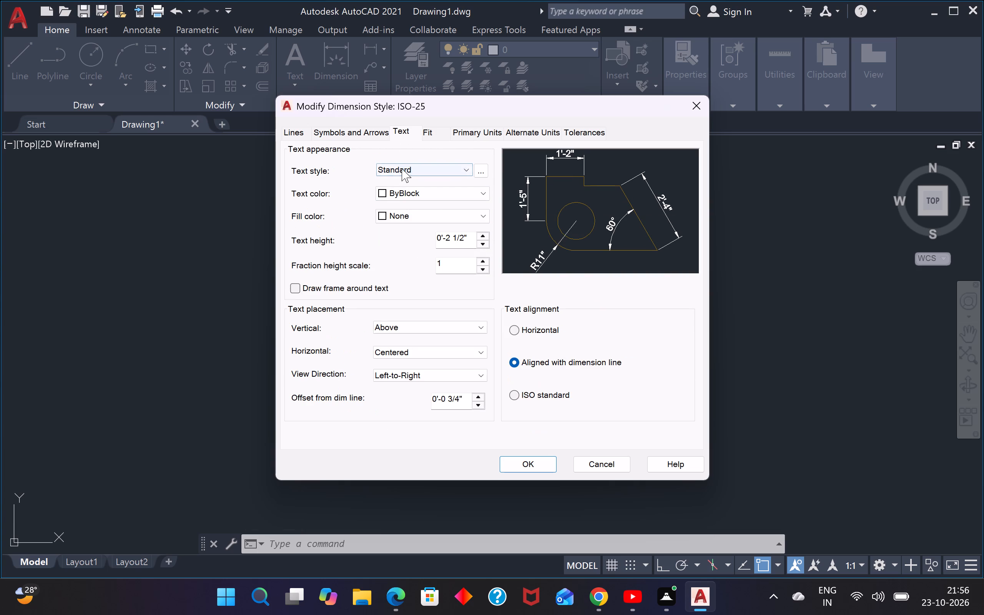
pyautogui.moveTo(470, 235); pyautogui.dragTo(279, 248)
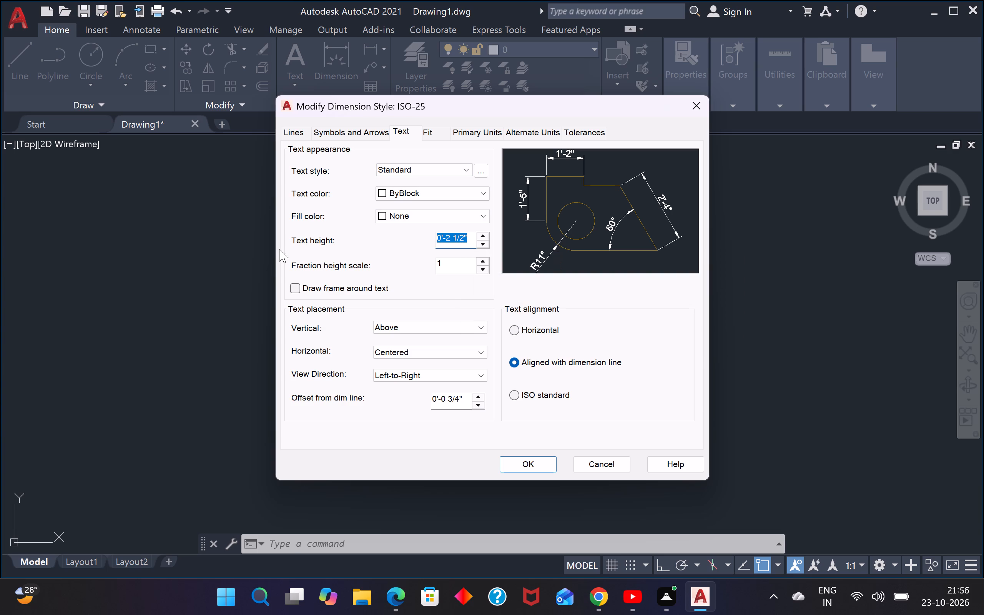
pyautogui.press('BackSpace')
pyautogui.write('6"')
pyautogui.press('Return')
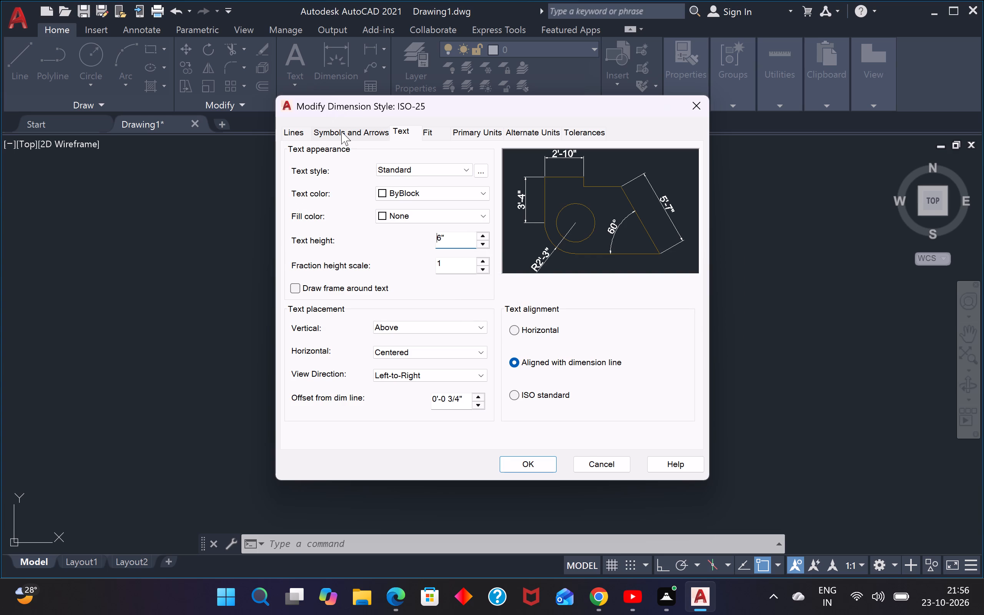
# Set the ISO-25 dimension style's arrow size to 6".
pyautogui.click(341, 131)
pyautogui.moveTo(328, 286); pyautogui.dragTo(214, 291)
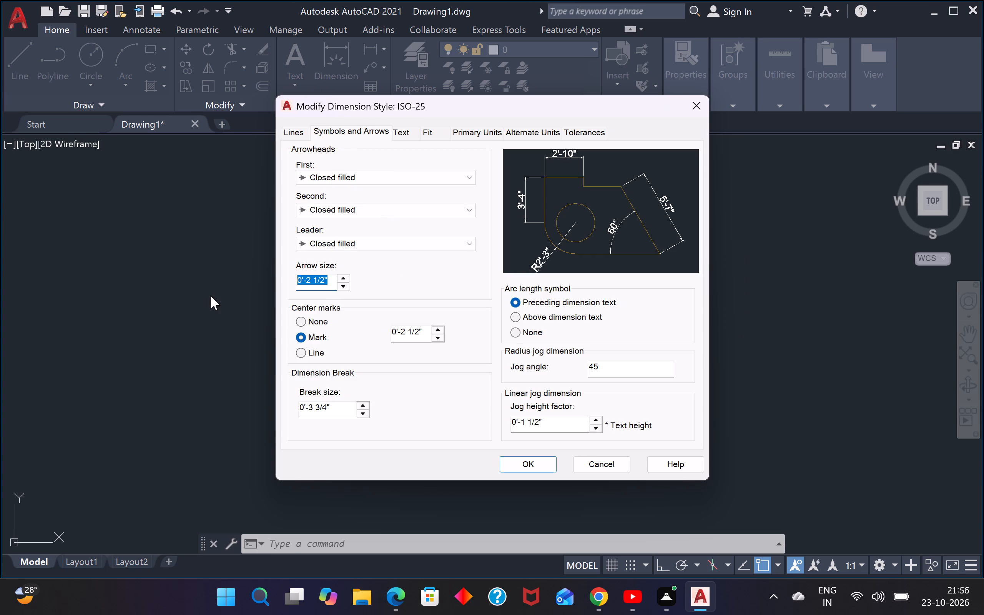
pyautogui.press('BackSpace')
pyautogui.write('6"')
pyautogui.press('Return')
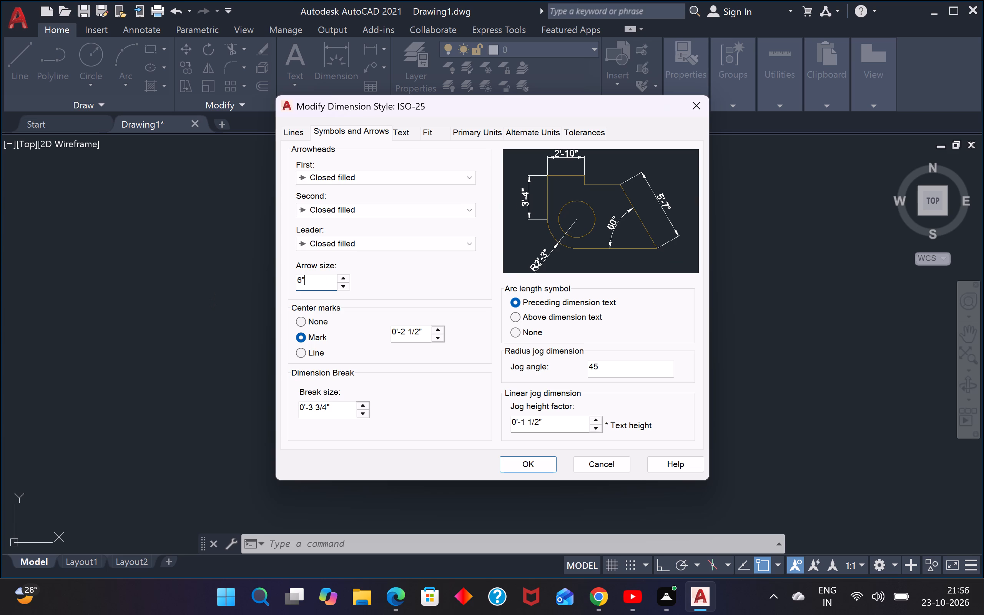
# Change the first, second and leader arrowheads to Architectural tick and make the ISO-25 dimension style current.
pyautogui.click(408, 180)
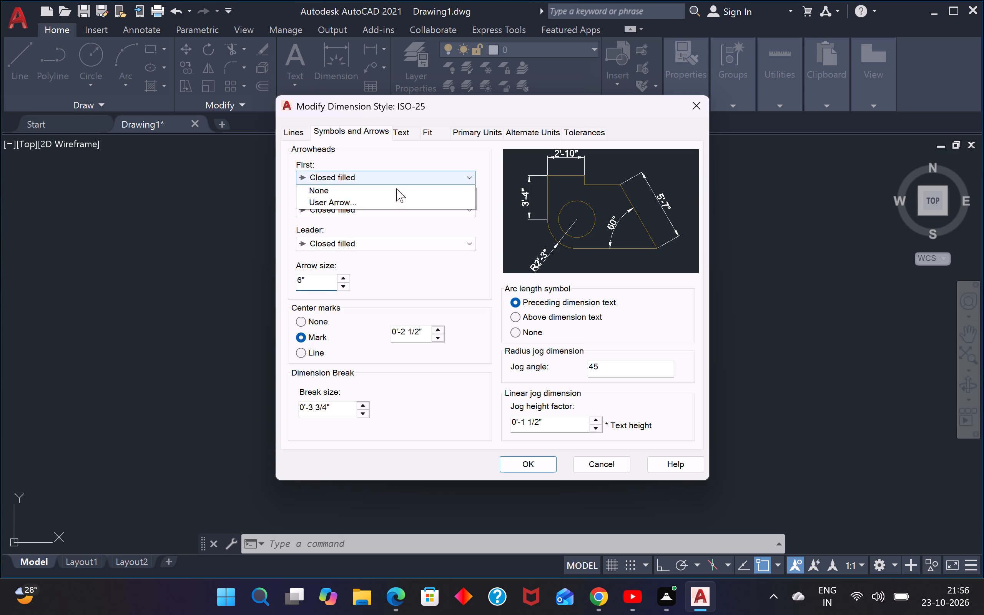
pyautogui.click(384, 233)
pyautogui.click(377, 243)
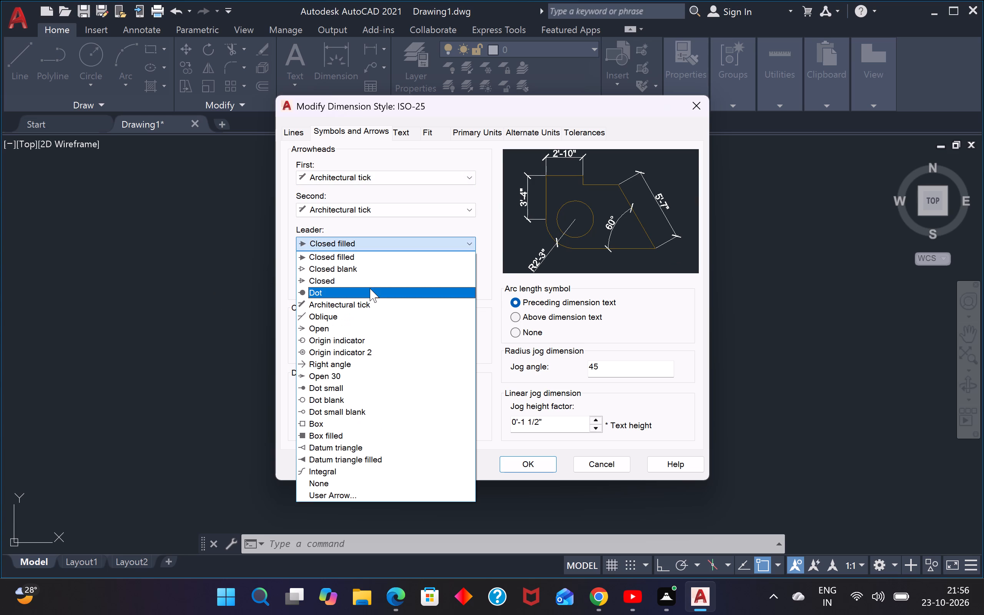
pyautogui.click(366, 308)
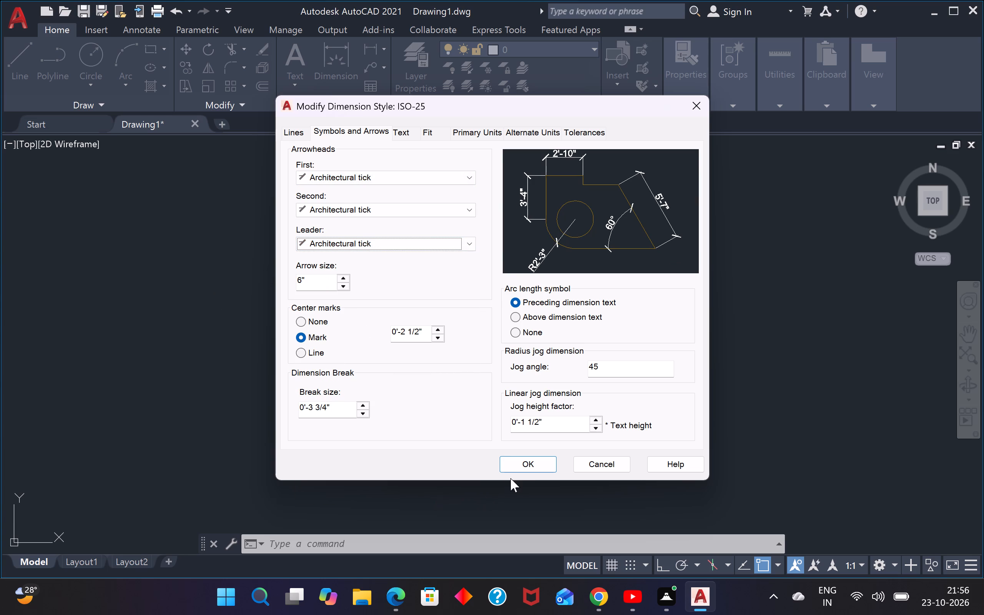
pyautogui.click(520, 469)
pyautogui.doubleClick(660, 217)
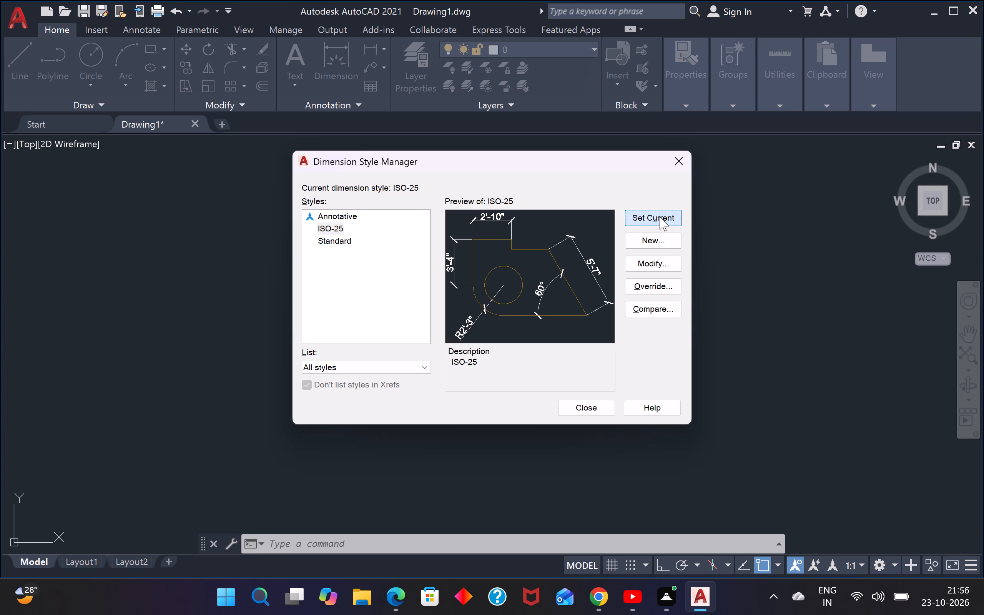
pyautogui.click(593, 407)
# Draw a rectangle 35' wide by 25' high in the empty model space.
pyautogui.scroll(-2, 544, 304)
pyautogui.moveTo(537, 309); pyautogui.dragTo(522, 341, button='middle')
pyautogui.scroll(1, 523, 341)
pyautogui.moveTo(522, 346); pyautogui.dragTo(463, 323, button='middle')
pyautogui.press('Escape')
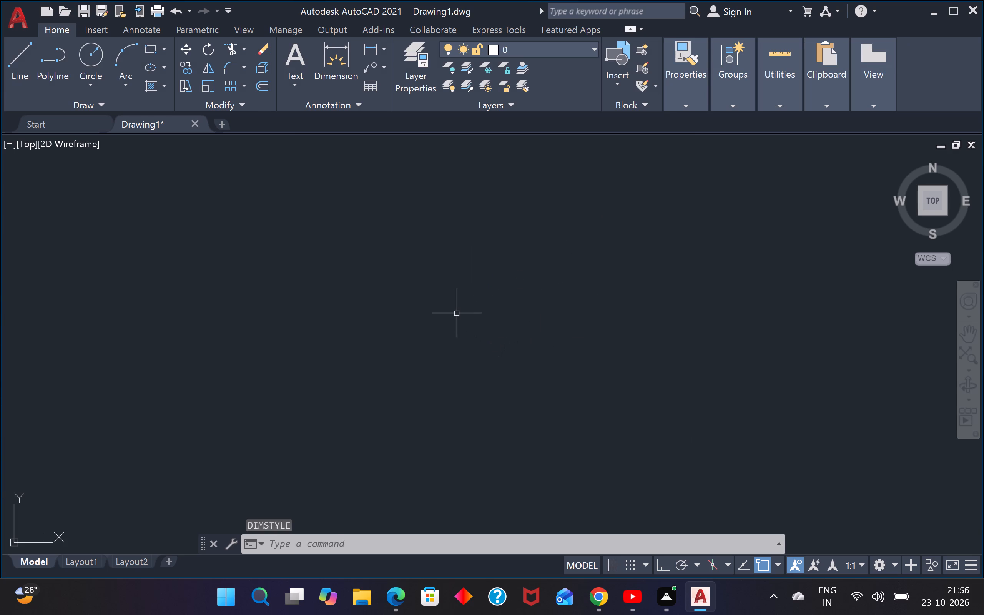
pyautogui.press('Escape')
pyautogui.press('Escape')
pyautogui.write('REC')
pyautogui.press('space')
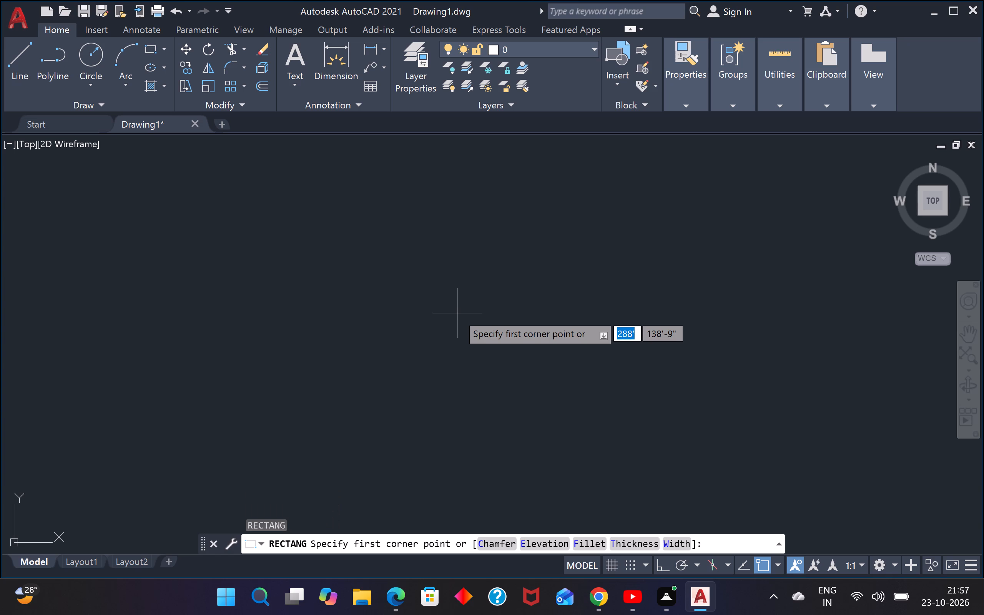
pyautogui.click(353, 244)
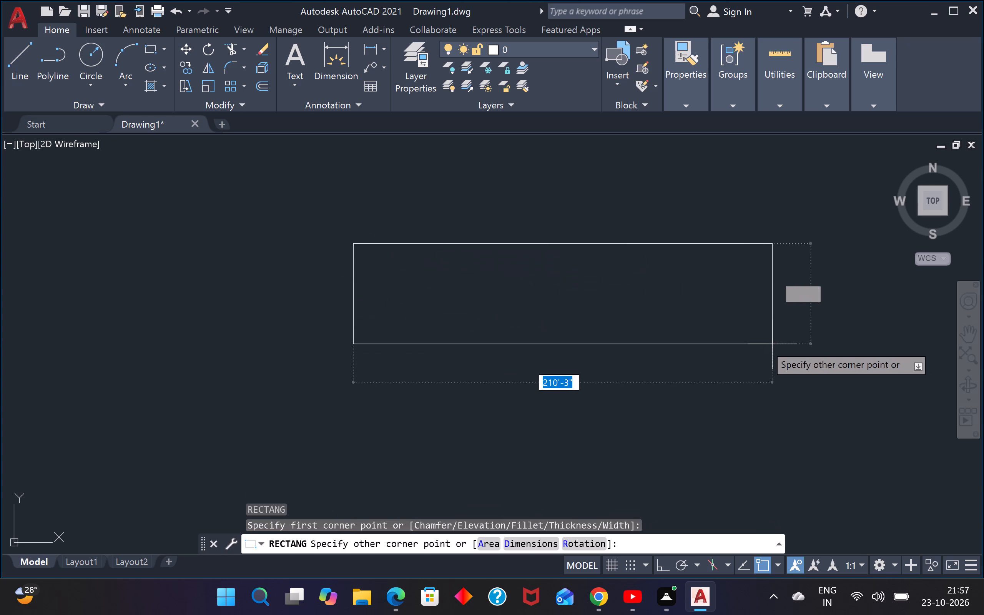
pyautogui.press('3')
pyautogui.press('5')
pyautogui.press("'")
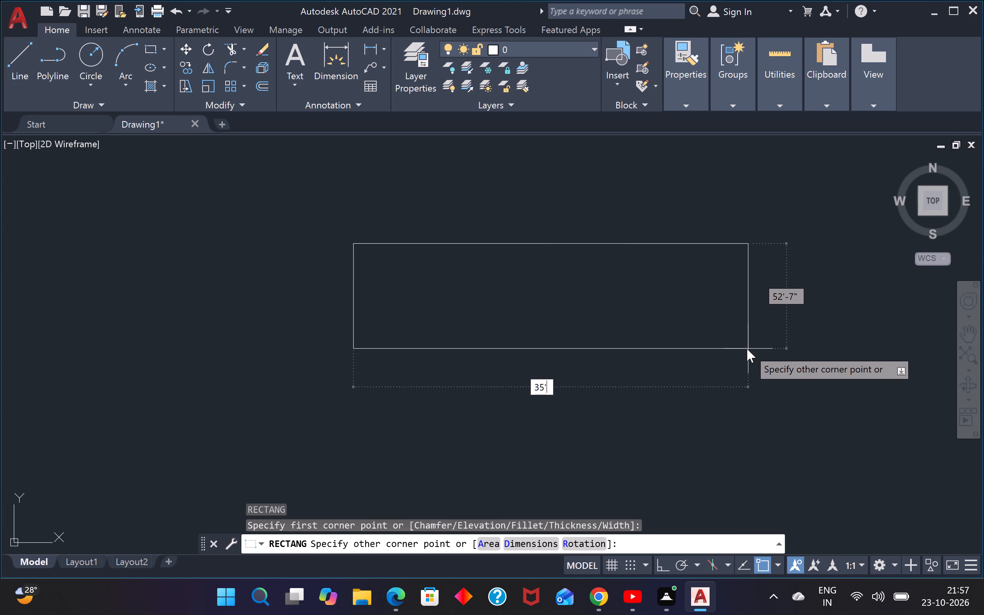
pyautogui.press('Tab')
pyautogui.write('25')
pyautogui.press("'")
pyautogui.press('Return')
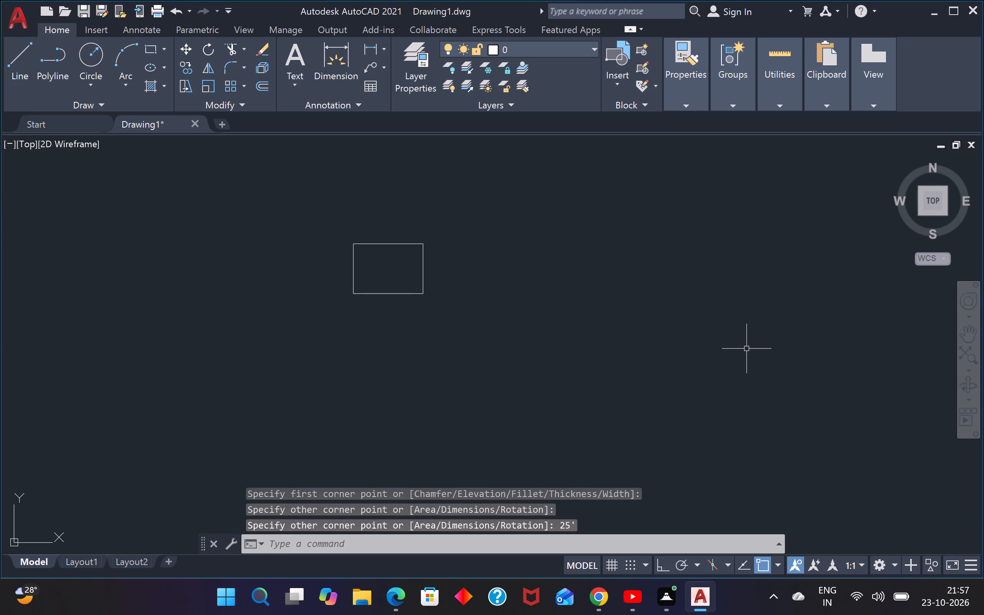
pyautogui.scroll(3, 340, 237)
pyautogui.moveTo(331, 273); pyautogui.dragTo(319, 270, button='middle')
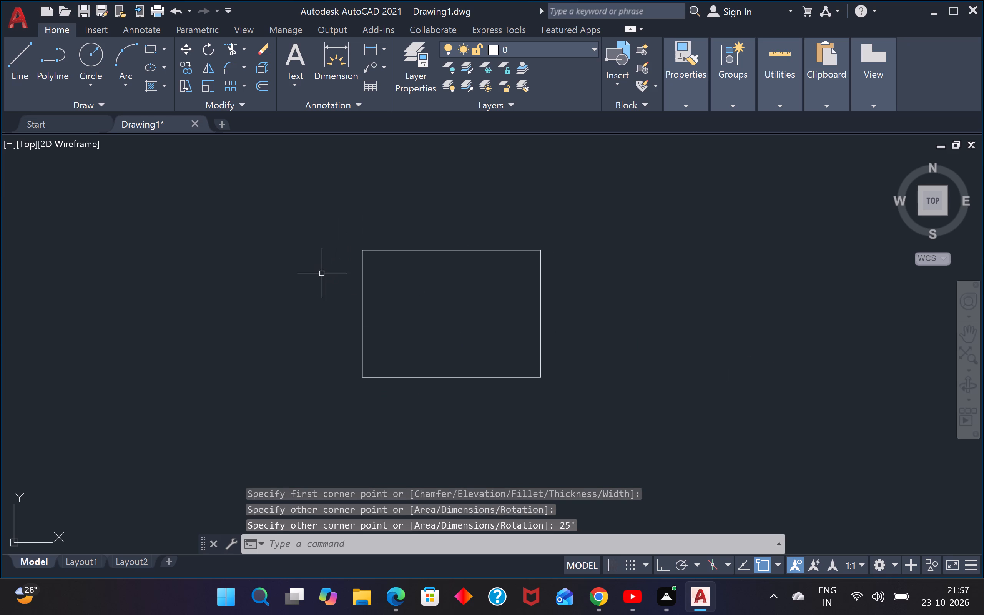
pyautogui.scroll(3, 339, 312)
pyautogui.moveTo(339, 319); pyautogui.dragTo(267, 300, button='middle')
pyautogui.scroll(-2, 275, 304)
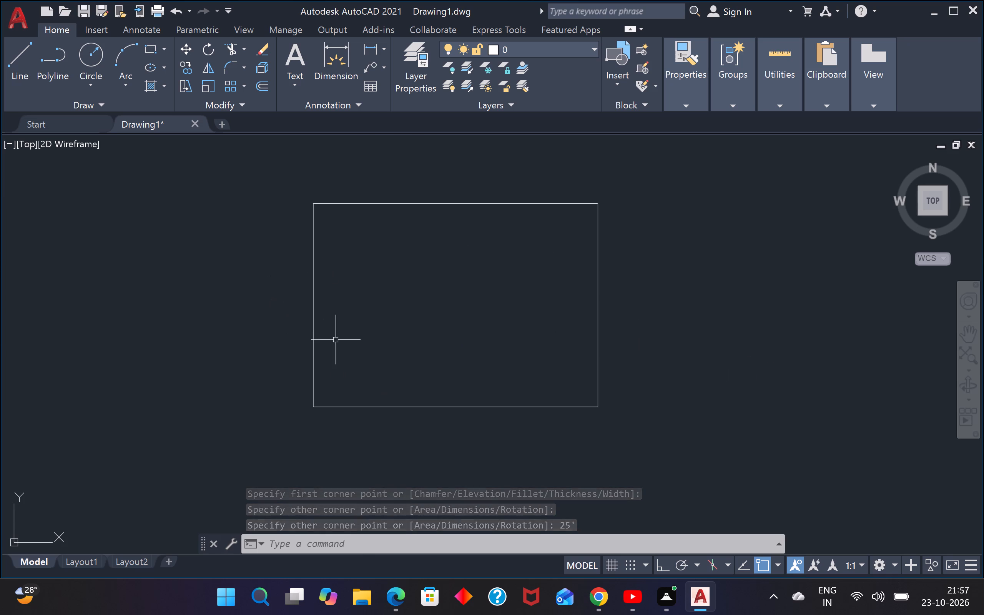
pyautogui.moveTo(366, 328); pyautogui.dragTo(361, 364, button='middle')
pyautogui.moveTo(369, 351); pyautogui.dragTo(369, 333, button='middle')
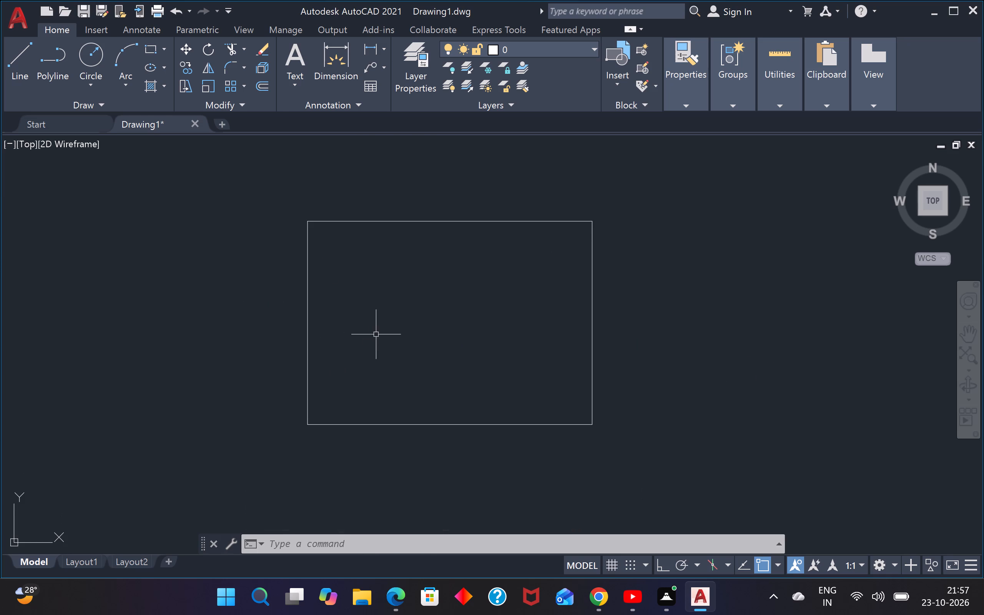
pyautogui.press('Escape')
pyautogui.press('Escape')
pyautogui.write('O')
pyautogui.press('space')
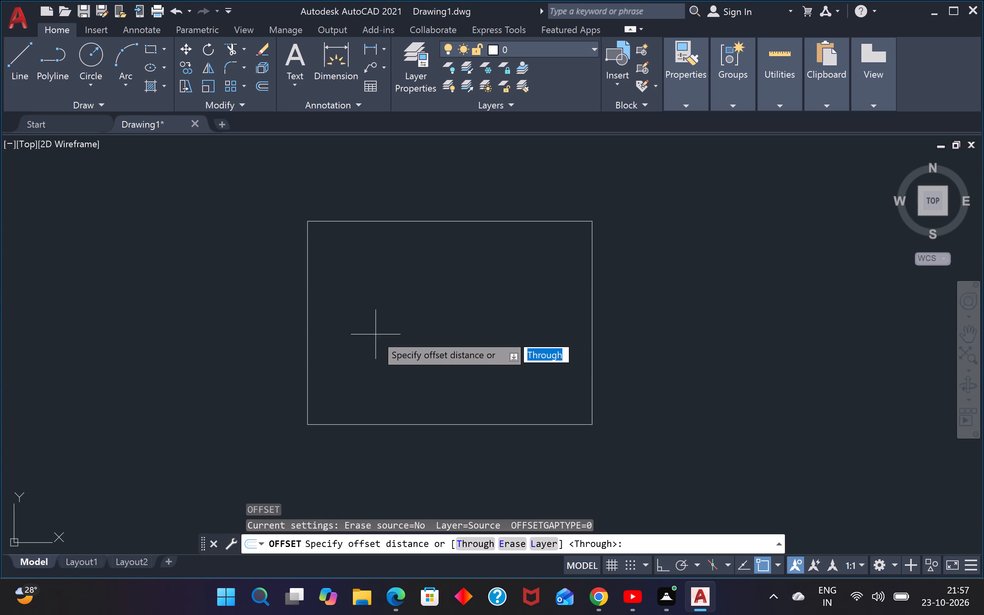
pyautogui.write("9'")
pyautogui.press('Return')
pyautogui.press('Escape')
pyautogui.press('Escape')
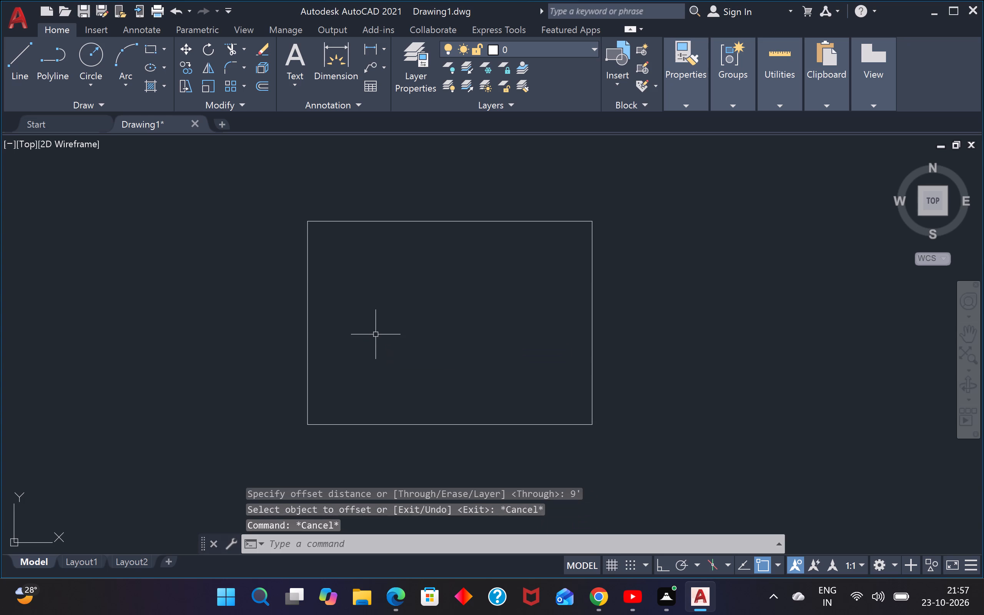
# Offset the 35' by 25' rectangle outward by 9" to form the outer wall line.
pyautogui.press('o')
pyautogui.press('space')
pyautogui.write('9"')
pyautogui.press('Return')
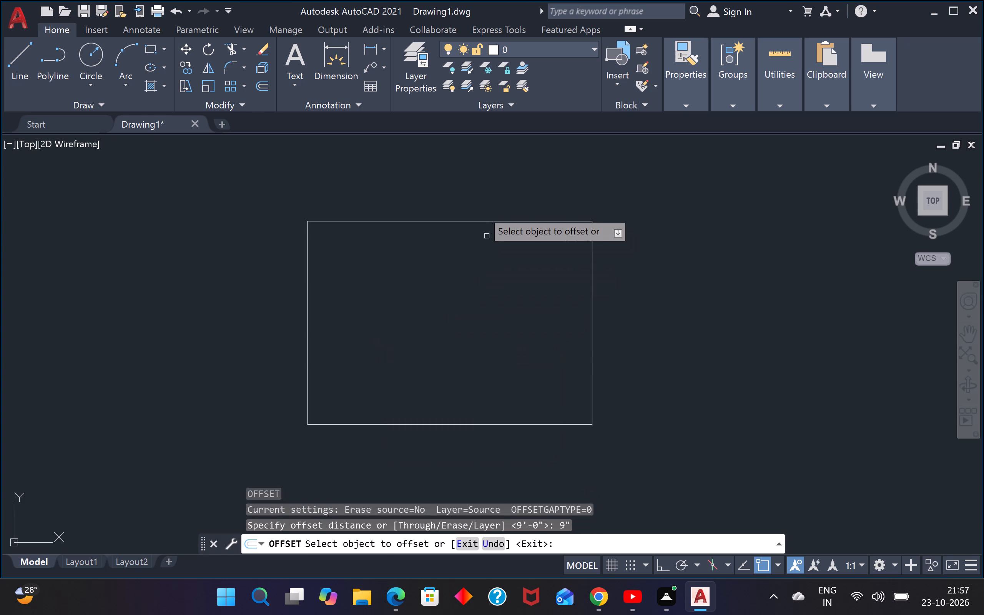
pyautogui.click(469, 223)
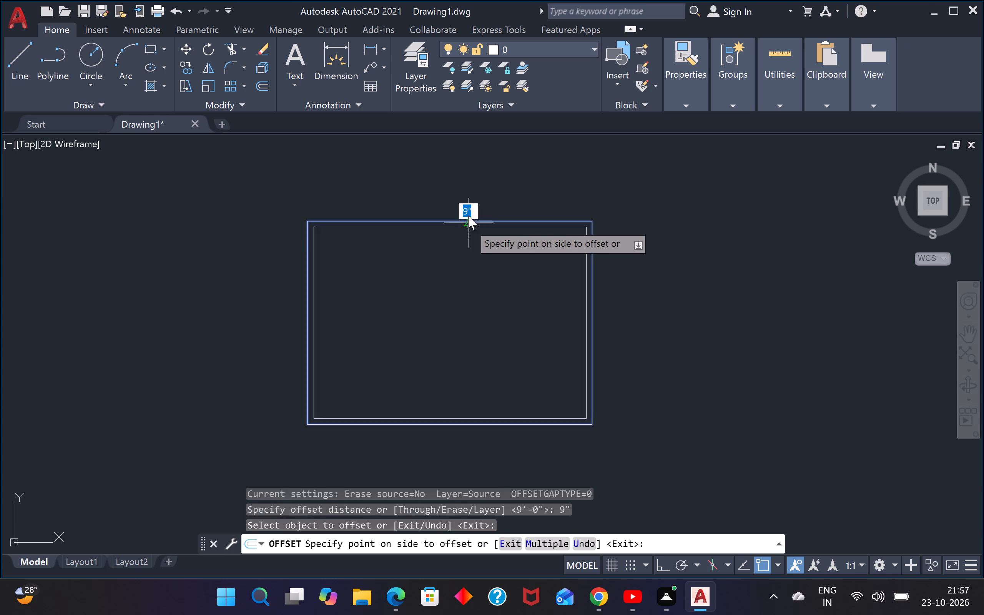
pyautogui.click(469, 191)
pyautogui.press('Escape')
pyautogui.press('Escape')
pyautogui.press('Escape')
pyautogui.press('Escape')
pyautogui.press('Escape')
pyautogui.press('Escape')
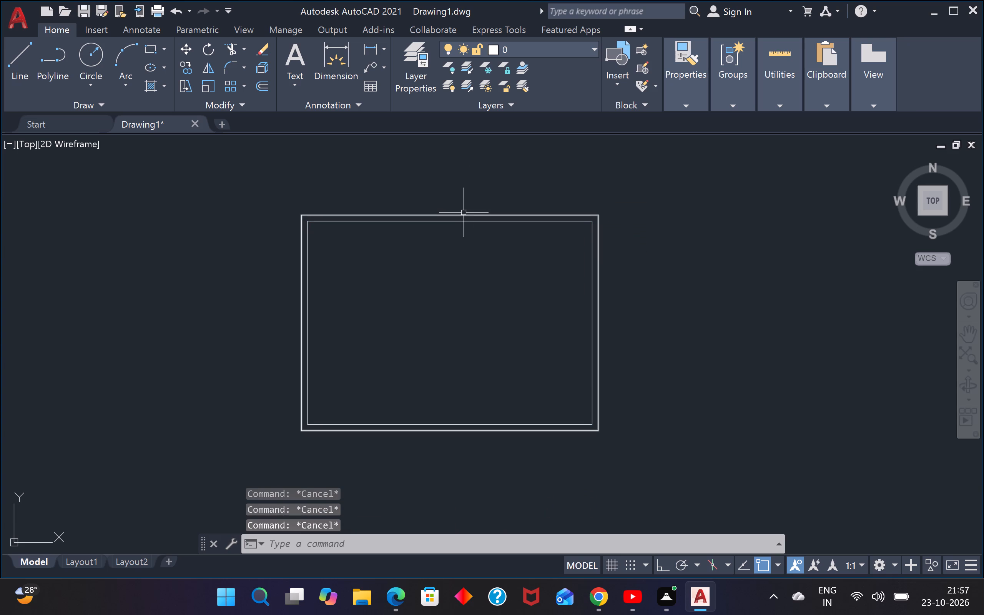
# Explode the inner rectangle into separate lines.
pyautogui.scroll(3, 464, 213)
pyautogui.click(474, 235)
pyautogui.click(433, 267)
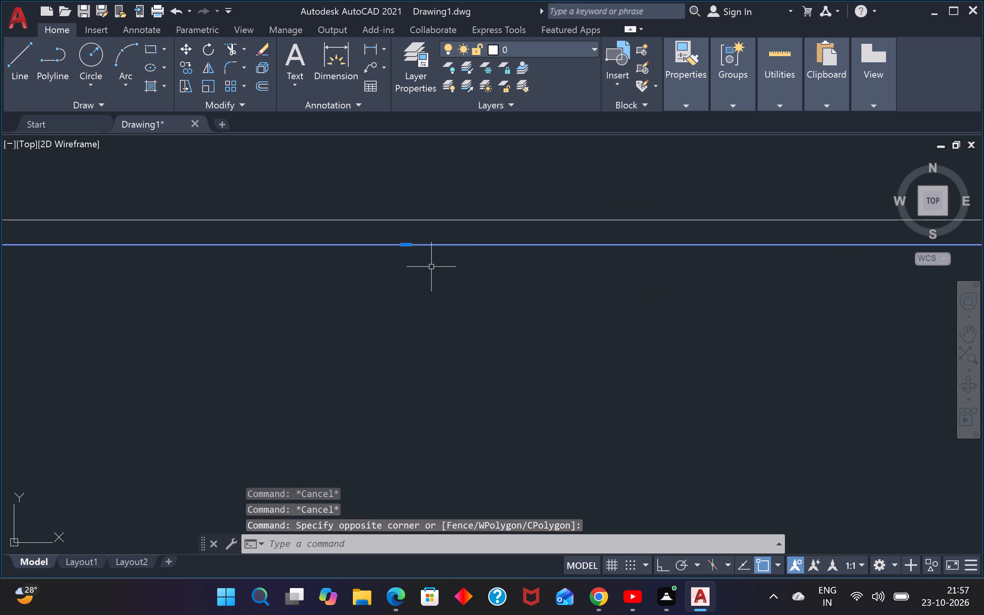
pyautogui.write('EX')
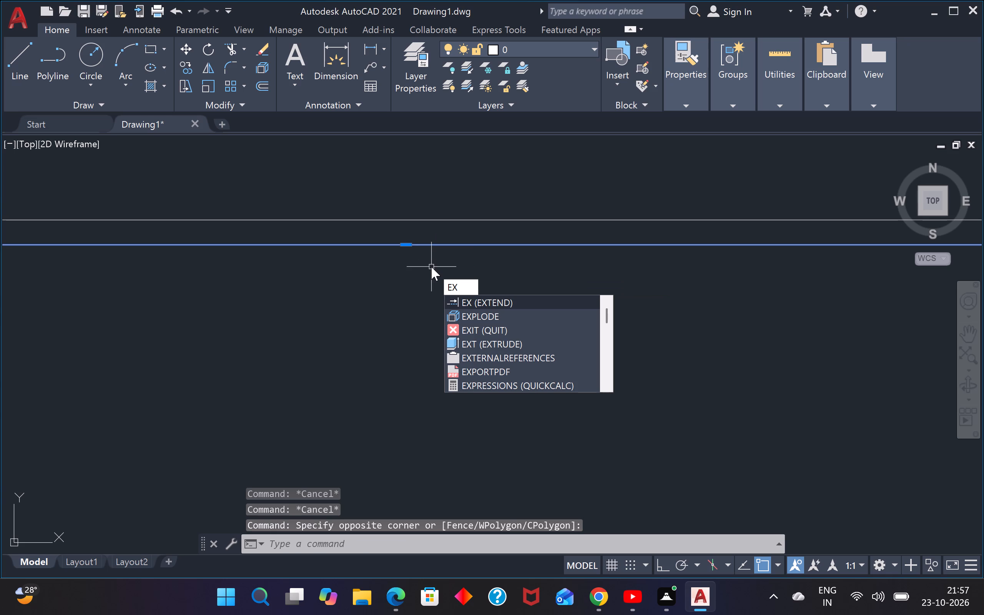
pyautogui.press('Down')
pyautogui.press('Return')
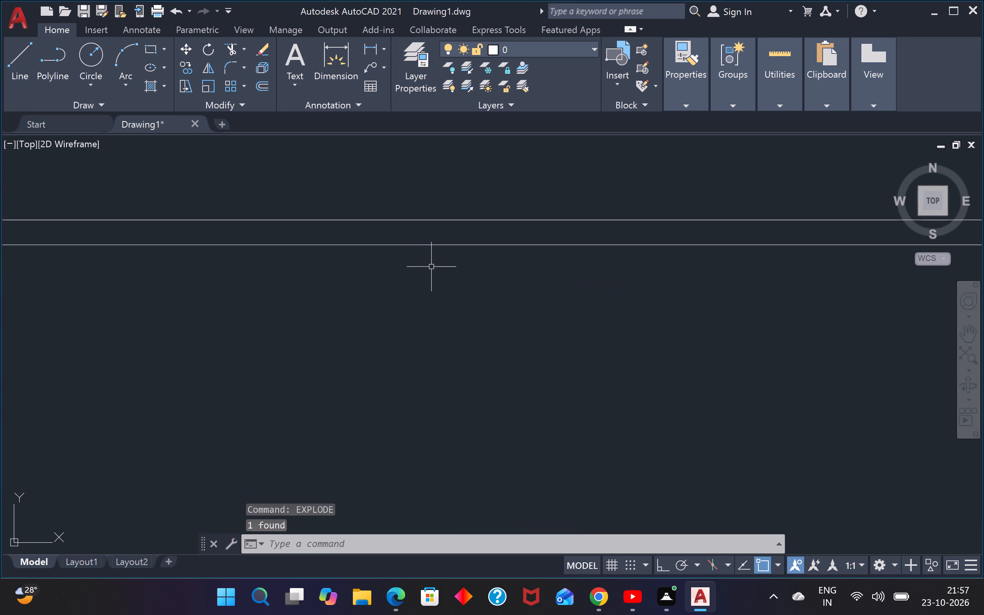
# Offset the left inner wall line 10' inward to place the first face of a vertical partition.
pyautogui.scroll(-4, 455, 291)
pyautogui.moveTo(459, 296); pyautogui.dragTo(516, 275, button='middle')
pyautogui.scroll(1, 526, 313)
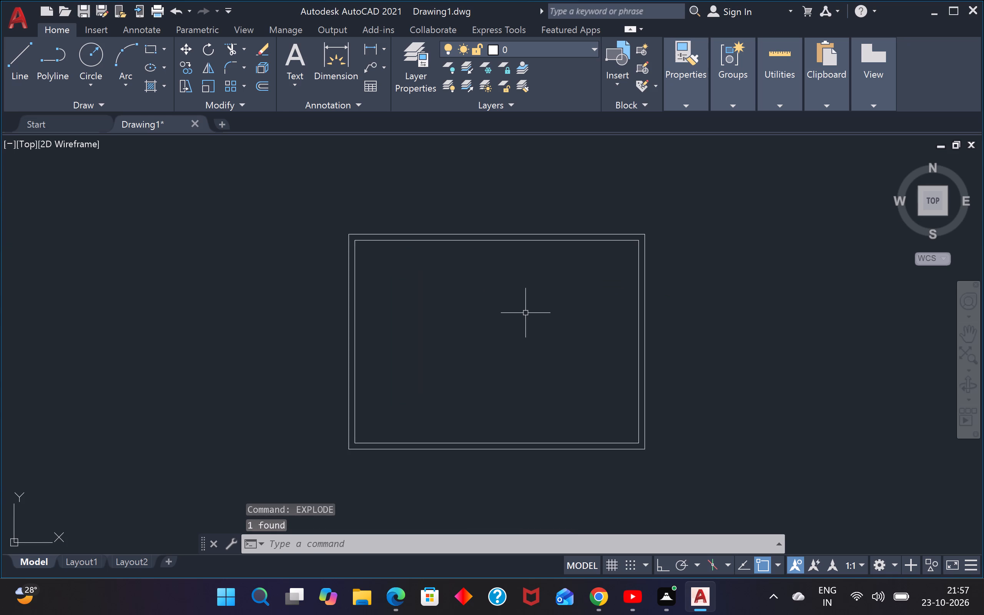
pyautogui.press('Escape')
pyautogui.press('Escape')
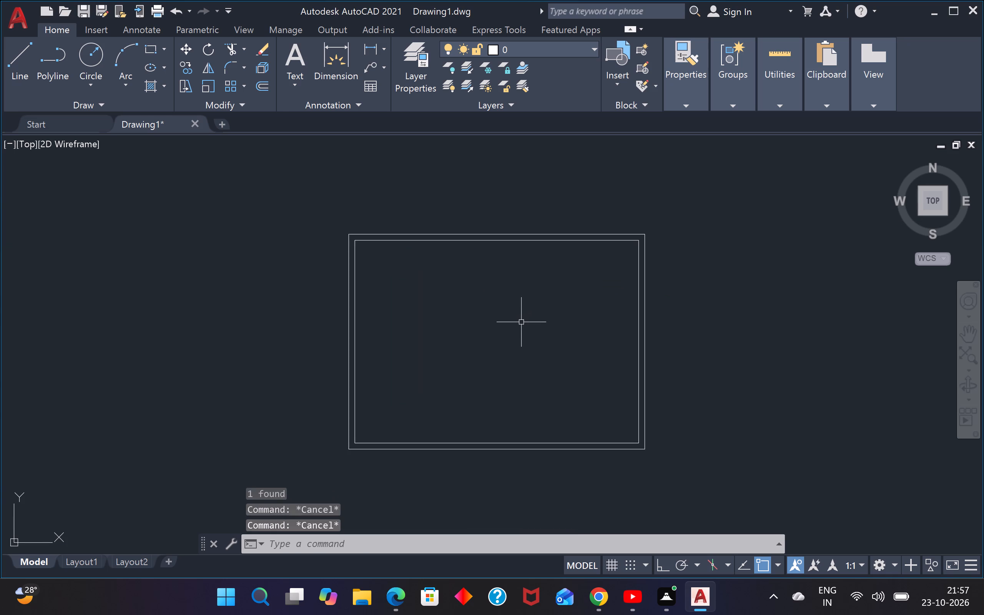
pyautogui.press('Escape')
pyautogui.write('O')
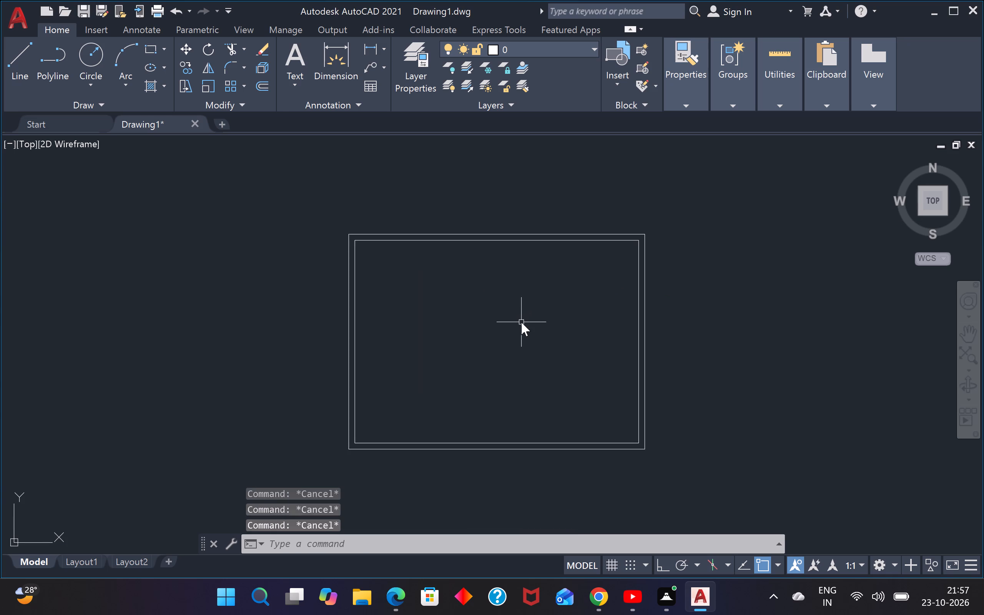
pyautogui.press('space')
pyautogui.write("10'")
pyautogui.press('Return')
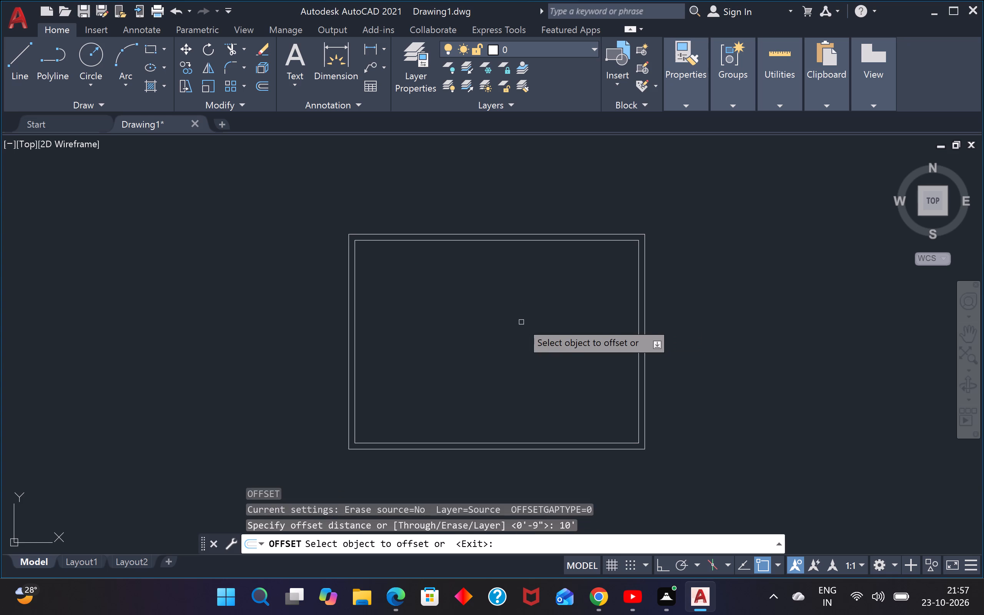
pyautogui.click(356, 346)
pyautogui.click(410, 345)
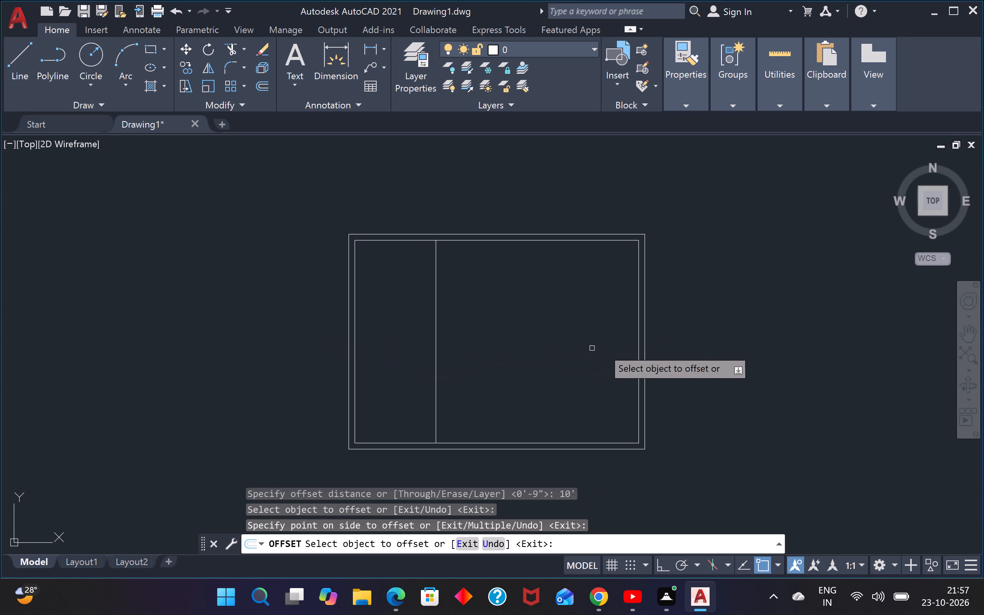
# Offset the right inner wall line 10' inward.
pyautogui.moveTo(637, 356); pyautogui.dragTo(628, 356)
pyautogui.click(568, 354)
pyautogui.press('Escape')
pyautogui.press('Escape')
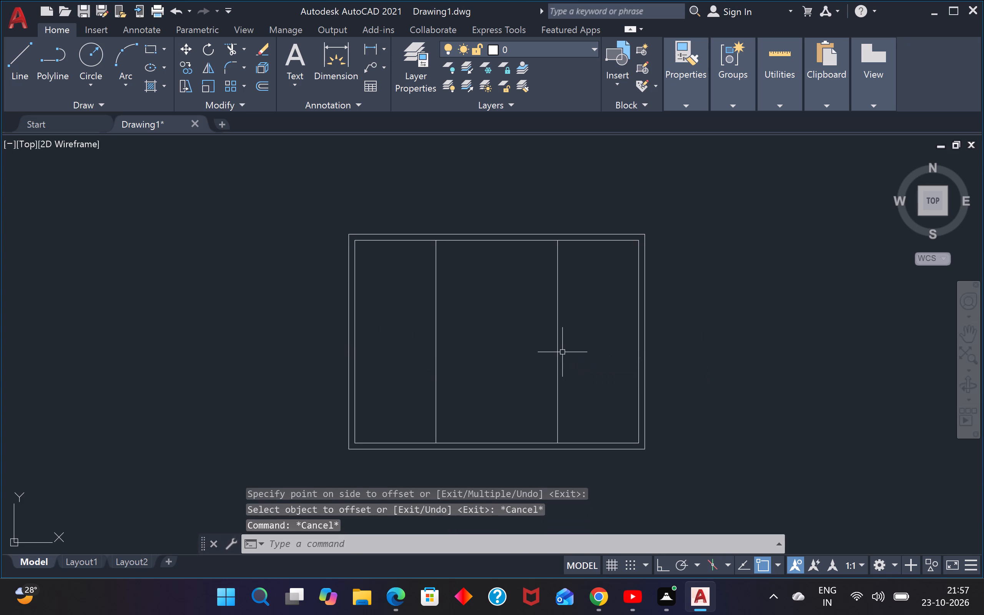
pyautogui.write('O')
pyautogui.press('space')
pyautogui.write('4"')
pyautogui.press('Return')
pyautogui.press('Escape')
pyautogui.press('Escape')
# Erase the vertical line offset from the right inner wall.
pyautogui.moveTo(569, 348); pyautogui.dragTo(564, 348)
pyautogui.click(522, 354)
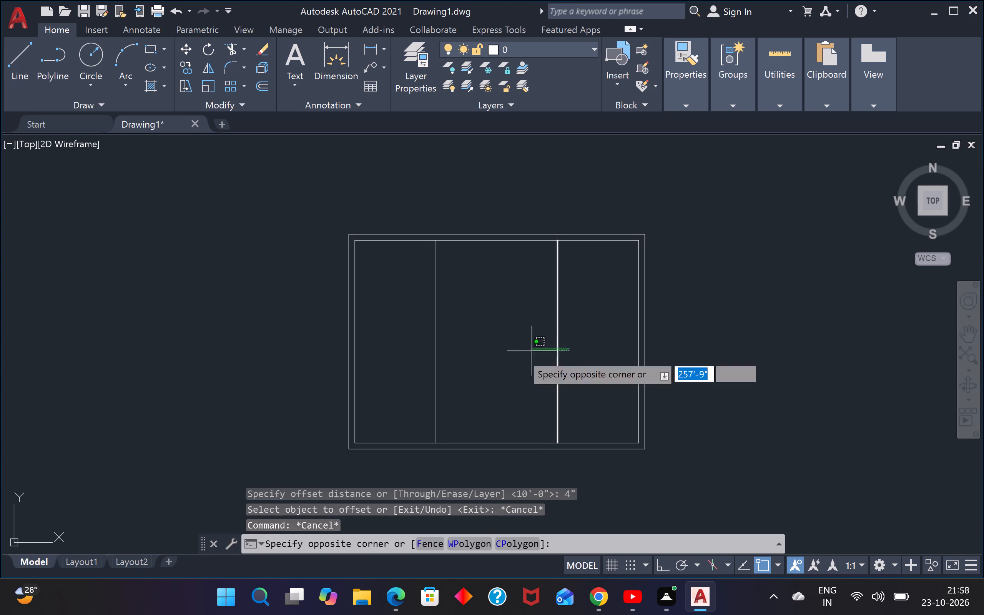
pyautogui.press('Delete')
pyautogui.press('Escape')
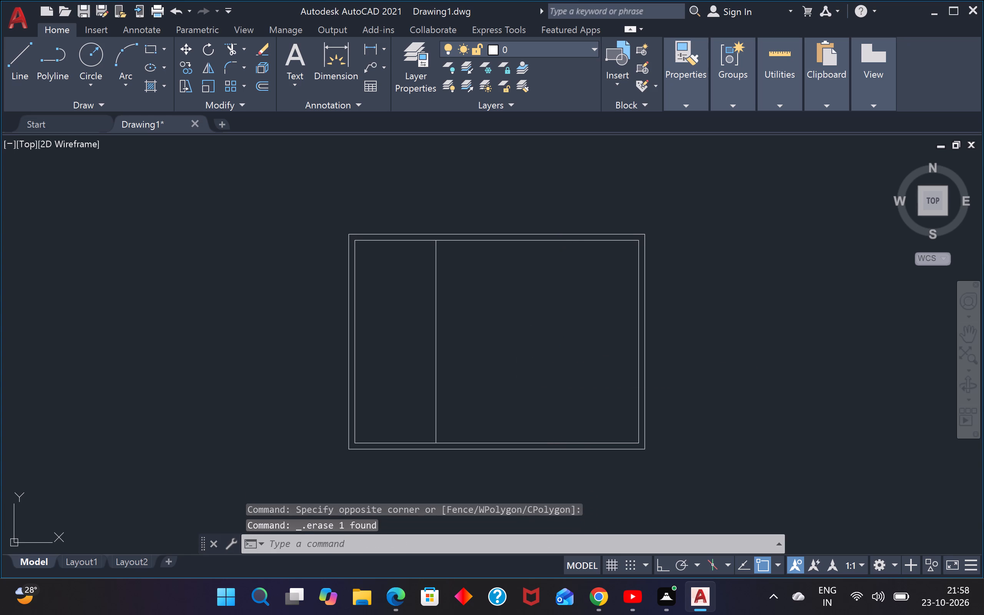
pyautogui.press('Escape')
# Offset the remaining vertical partition line 4" to the right to give the partition its thickness.
pyautogui.write('O')
pyautogui.press('space')
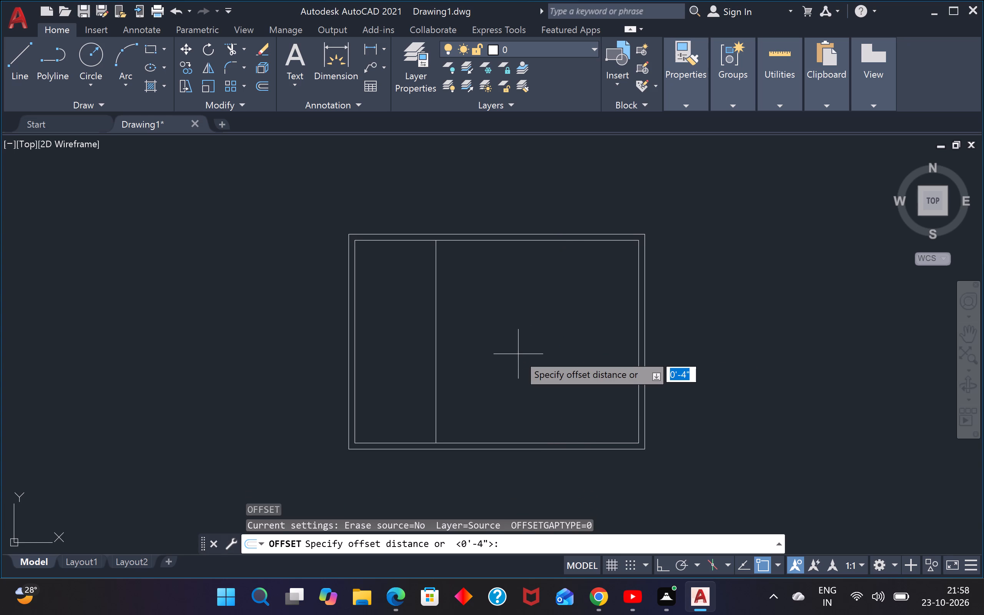
pyautogui.press('Return')
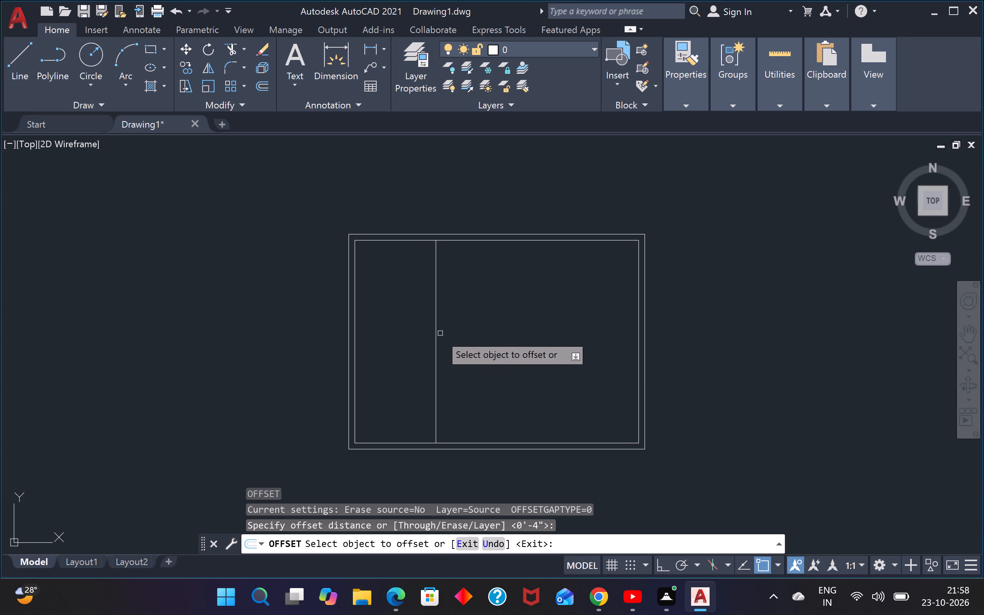
pyautogui.click(436, 335)
pyautogui.click(460, 343)
pyautogui.press('Escape')
pyautogui.press('Escape')
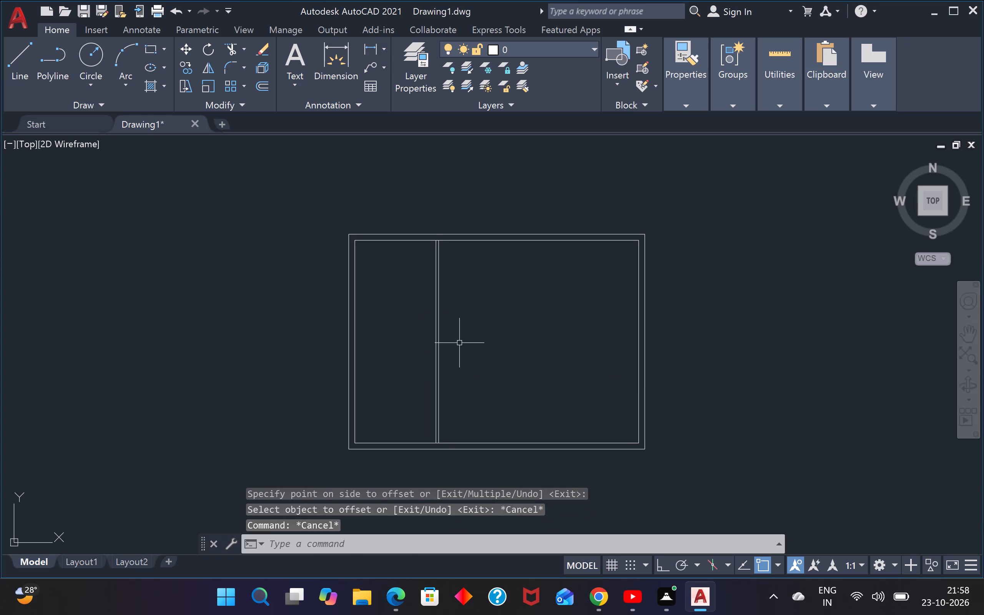
# Offset the top inner wall line 10' downward to place a horizontal partition line.
pyautogui.write('O')
pyautogui.press('space')
pyautogui.write("10'")
pyautogui.press('Return')
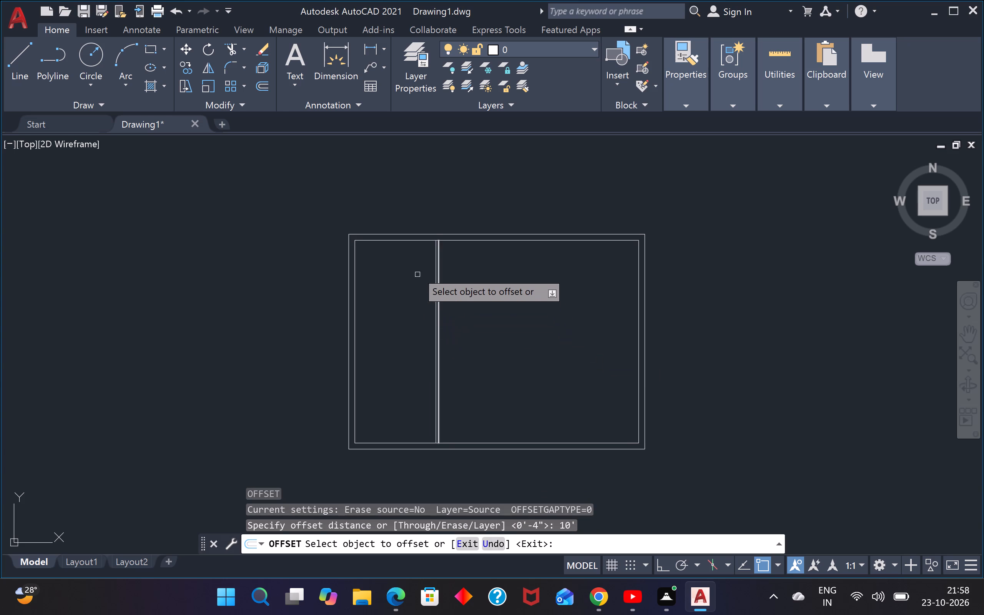
pyautogui.click(421, 239)
pyautogui.click(412, 283)
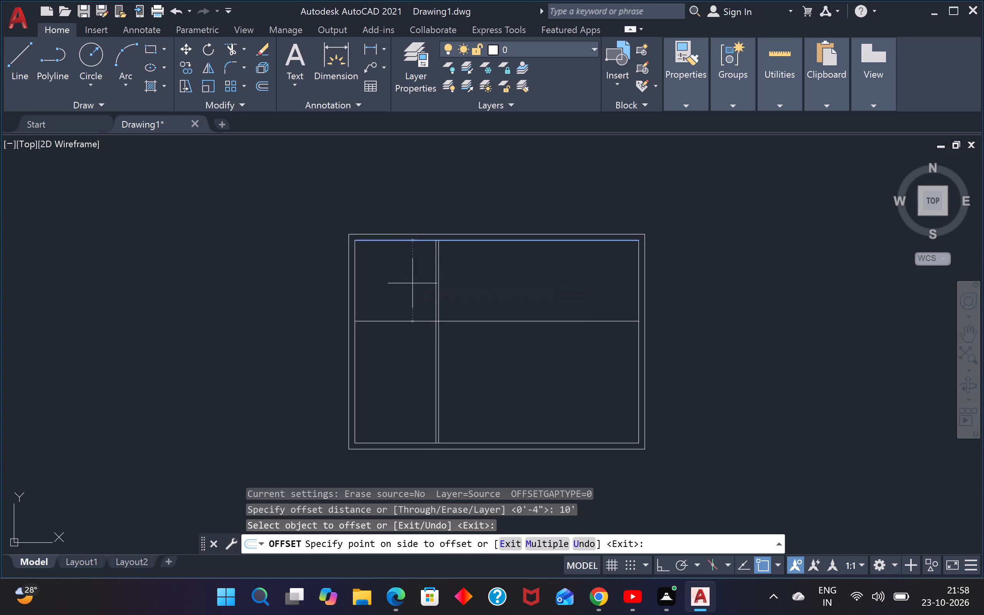
pyautogui.press('Escape')
pyautogui.press('Escape')
# Offset the bottom inner wall line 10' upward to place a second horizontal partition line.
pyautogui.write('O')
pyautogui.press('space')
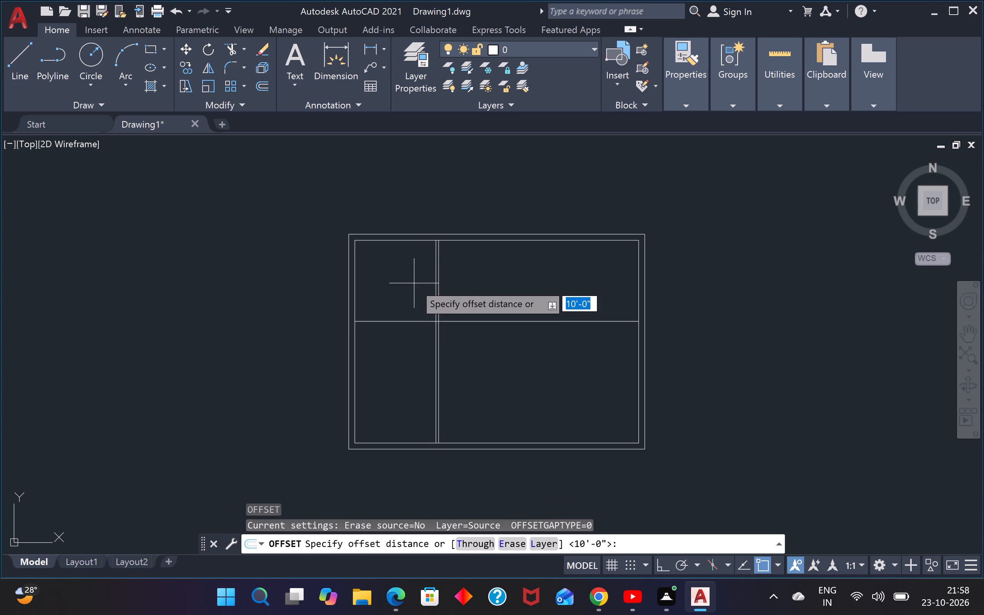
pyautogui.press('space')
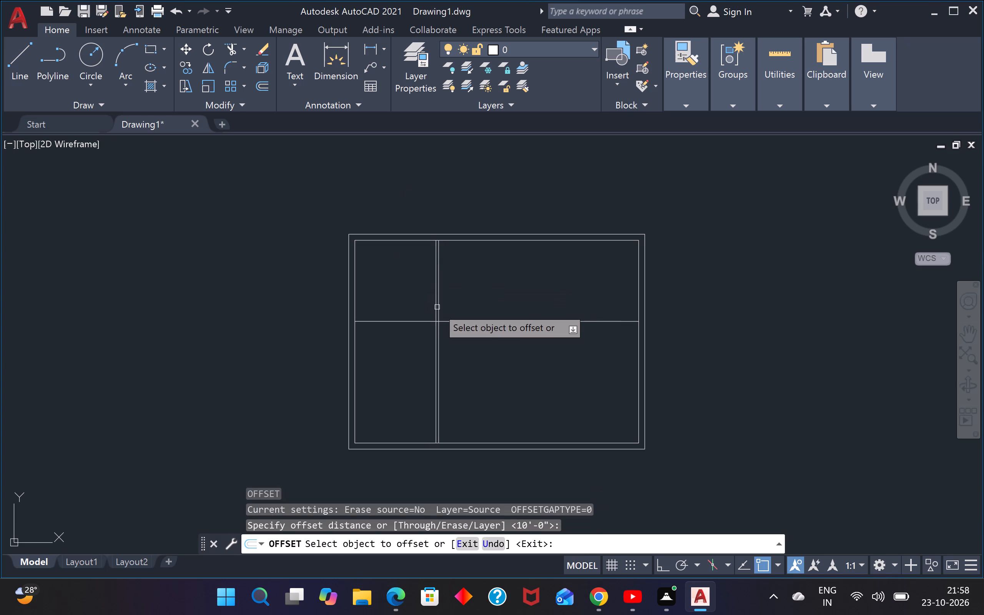
pyautogui.click(403, 444)
pyautogui.click(405, 413)
pyautogui.press('Escape')
pyautogui.press('Escape')
# Offset the upper horizontal partition line 4" upward and the lower one 4" downward to form double-line partitions.
pyautogui.write('O')
pyautogui.press('space')
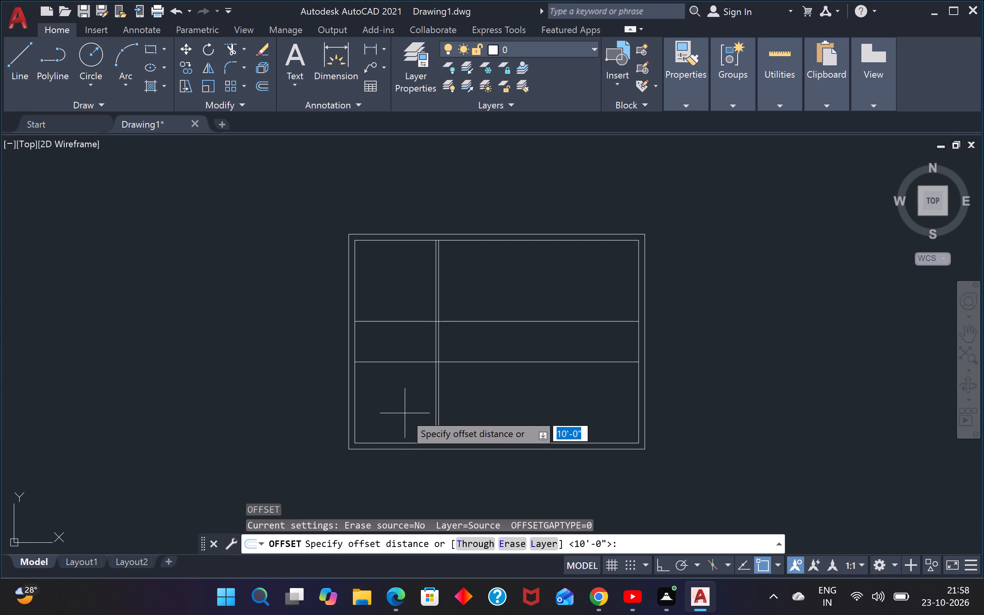
pyautogui.write('4"')
pyautogui.press('Return')
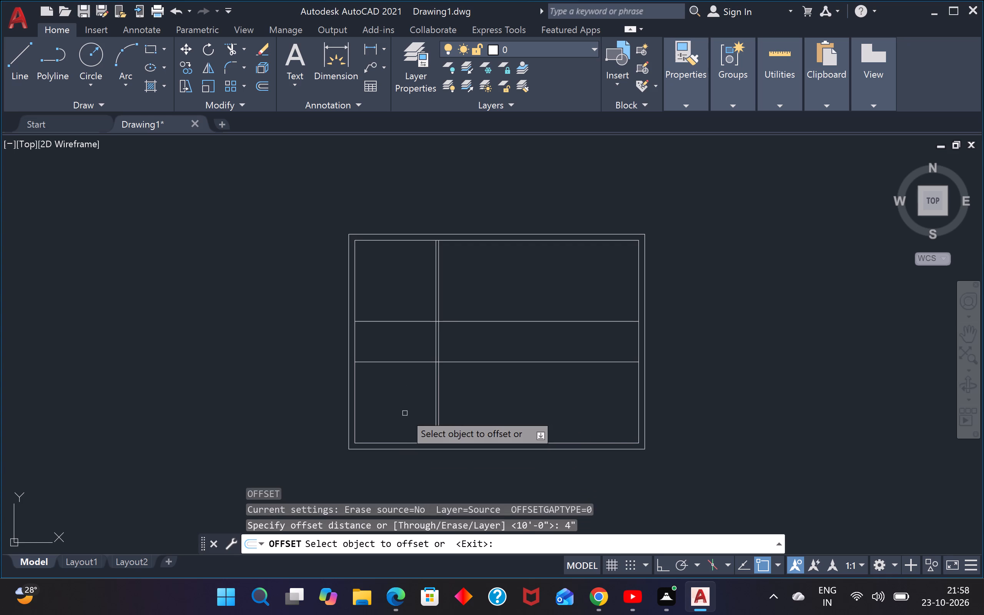
pyautogui.click(412, 322)
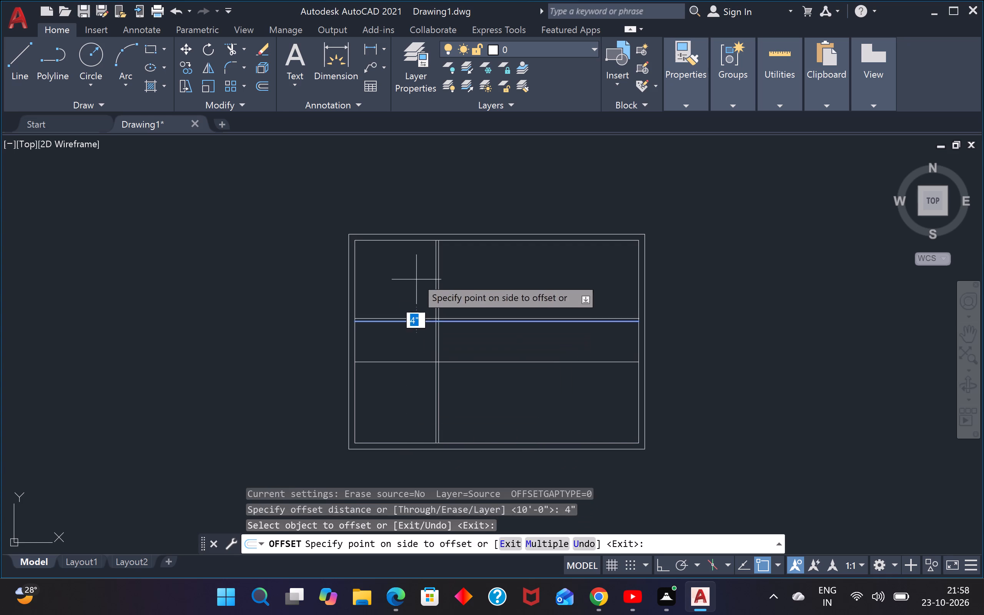
pyautogui.click(416, 276)
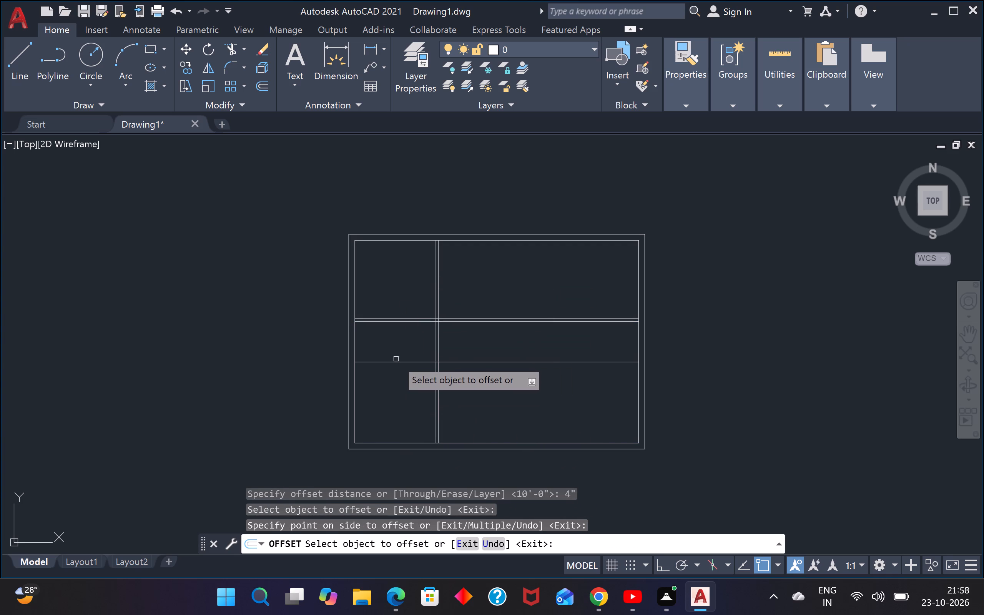
pyautogui.click(394, 362)
pyautogui.click(387, 400)
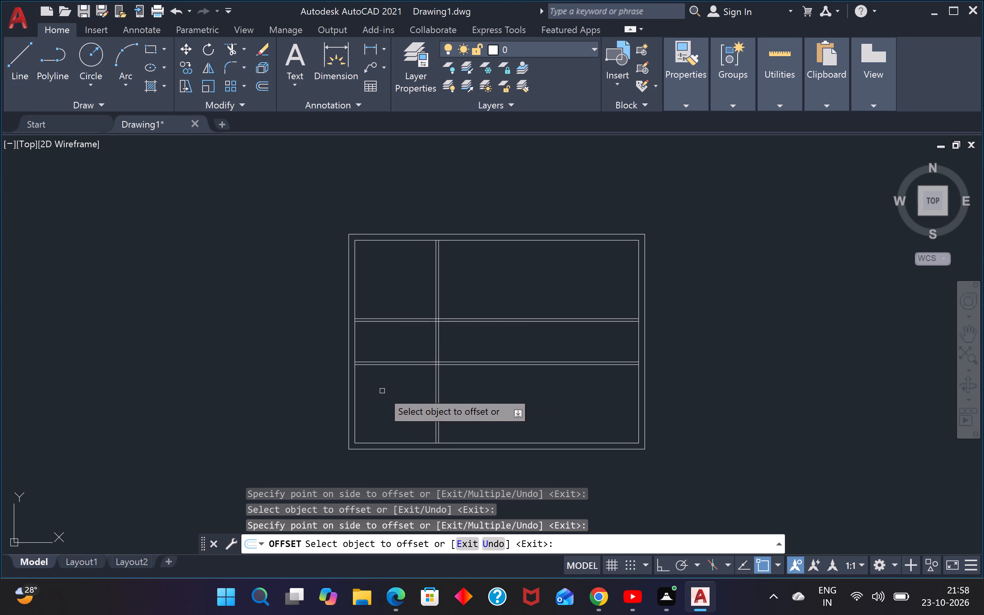
pyautogui.press('Escape')
pyautogui.press('Escape')
# Trim away both horizontal partitions' lines to the right of the vertical partition.
pyautogui.write('TR')
pyautogui.press('space')
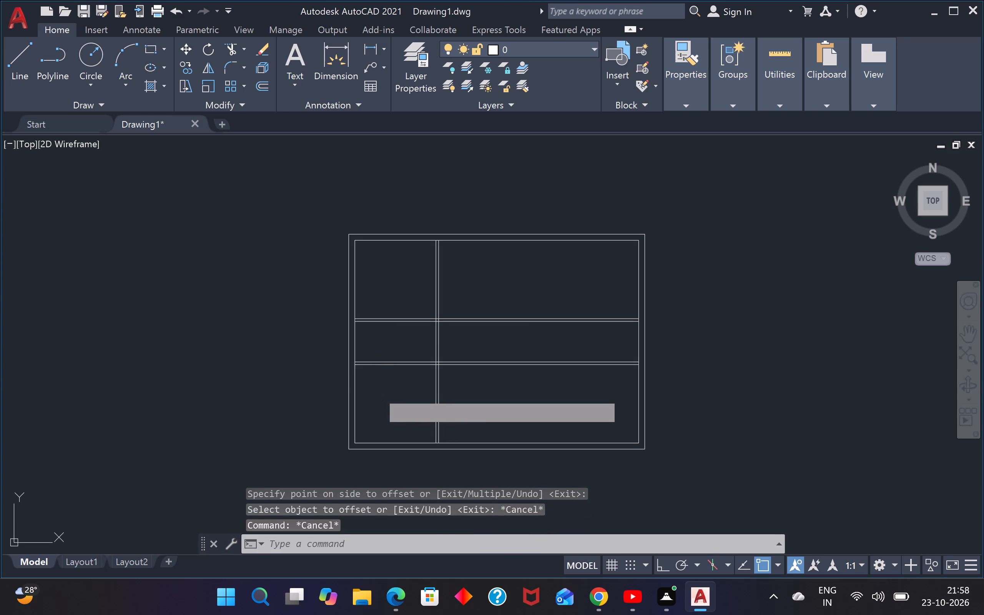
pyautogui.click(506, 288)
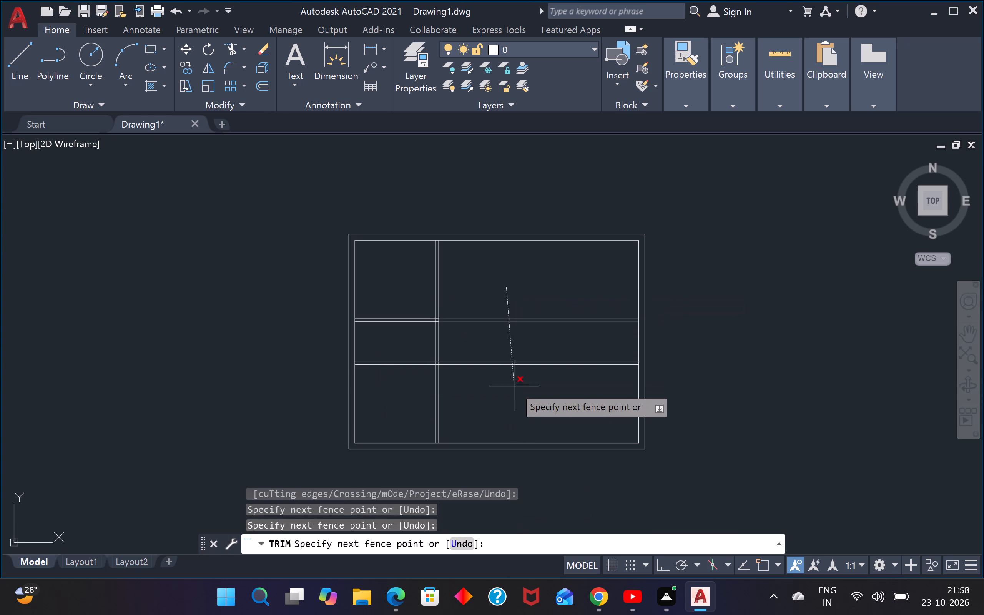
pyautogui.click(514, 386)
# Trim the overlapping segments where the upper horizontal partition meets the vertical partition, leaving an open T-junction.
pyautogui.scroll(6, 435, 326)
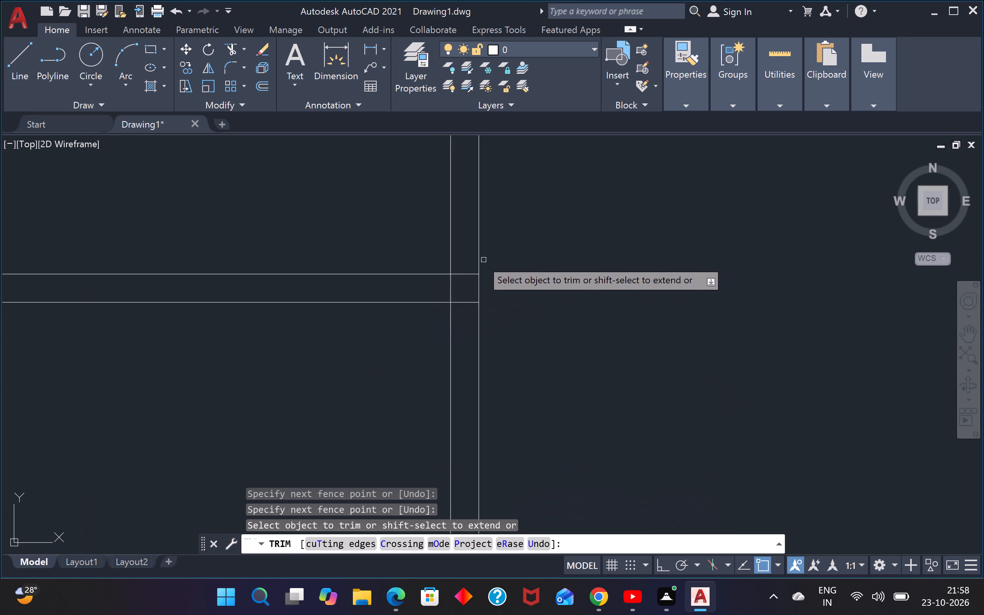
pyautogui.click(464, 260)
pyautogui.click(464, 331)
pyautogui.click(465, 291)
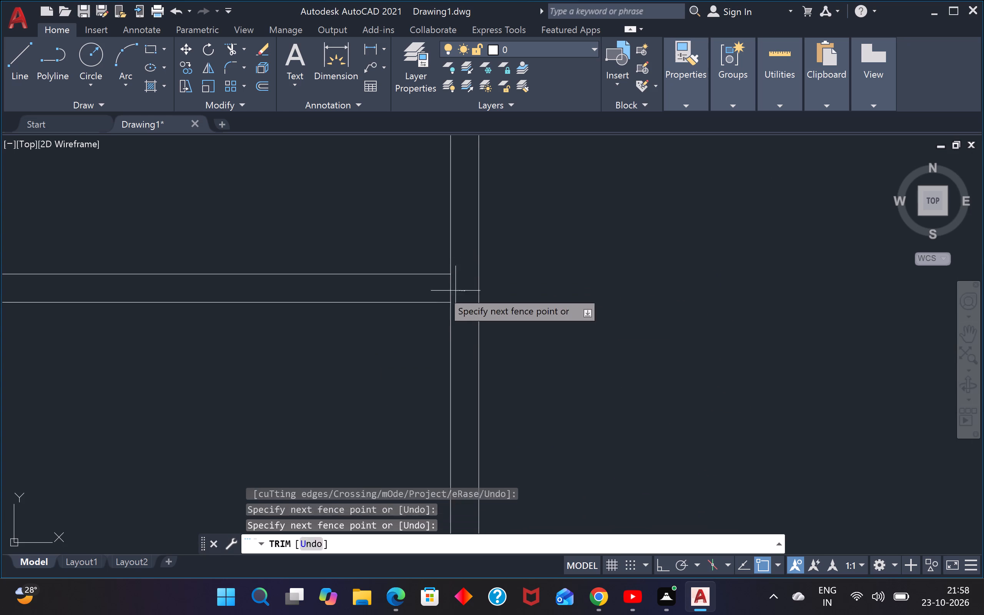
pyautogui.click(428, 291)
# Trim the overlapping segments where the lower horizontal partition meets the vertical partition, leaving an open T-junction.
pyautogui.scroll(-3, 428, 291)
pyautogui.scroll(-2, 438, 405)
pyautogui.scroll(3, 438, 438)
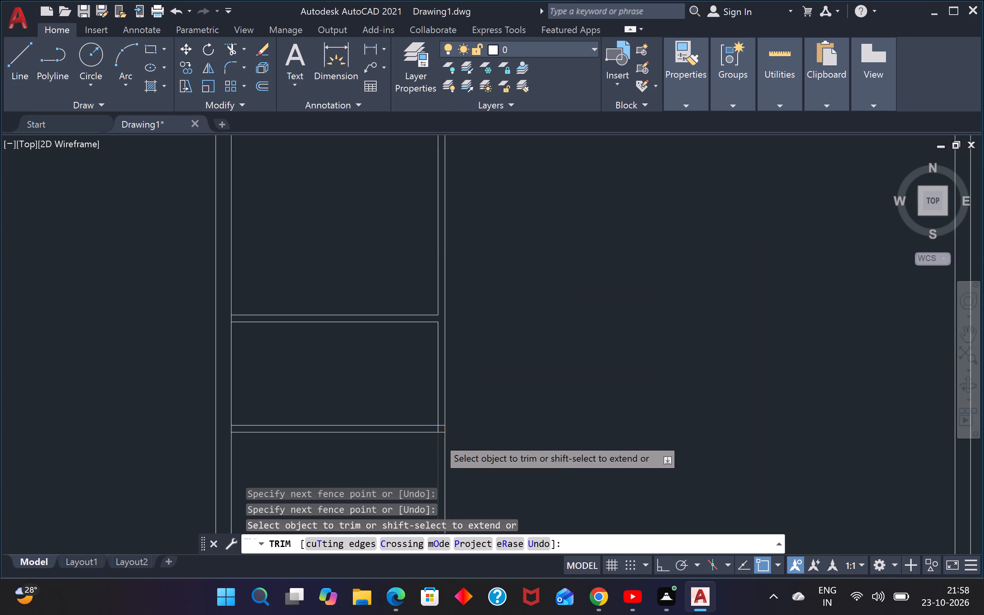
pyautogui.scroll(1, 438, 438)
pyautogui.click(446, 397)
pyautogui.click(449, 429)
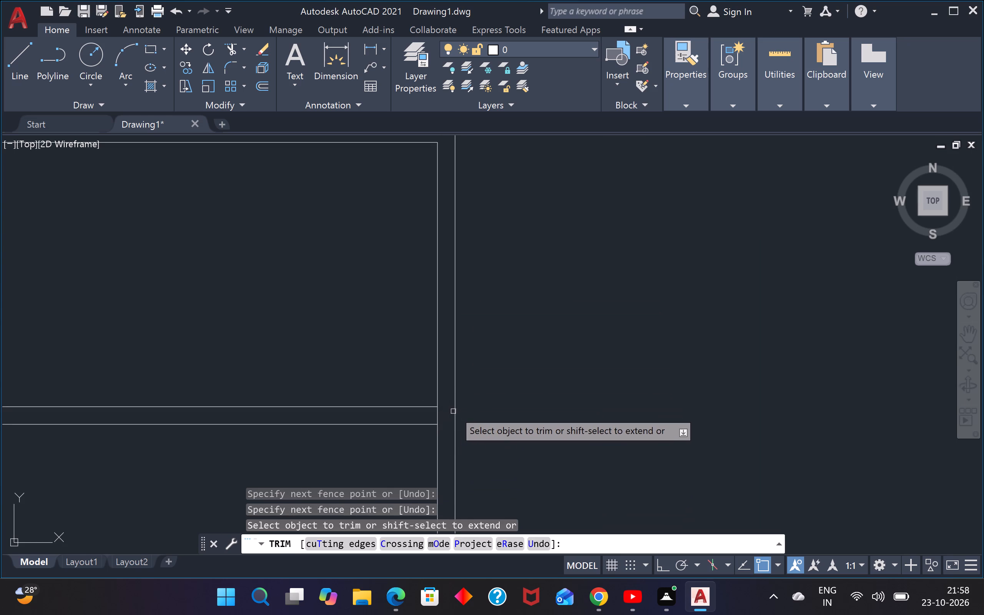
pyautogui.click(446, 412)
pyautogui.click(421, 413)
# Trim the top inner wall line between the two faces of the vertical partition.
pyautogui.scroll(-3, 422, 413)
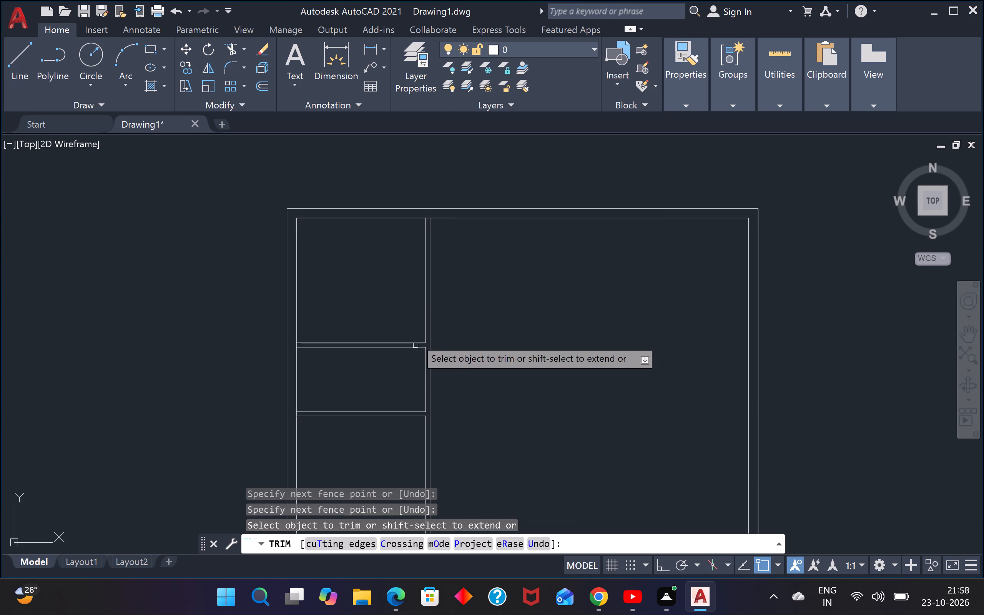
pyautogui.scroll(4, 414, 214)
pyautogui.scroll(2, 447, 228)
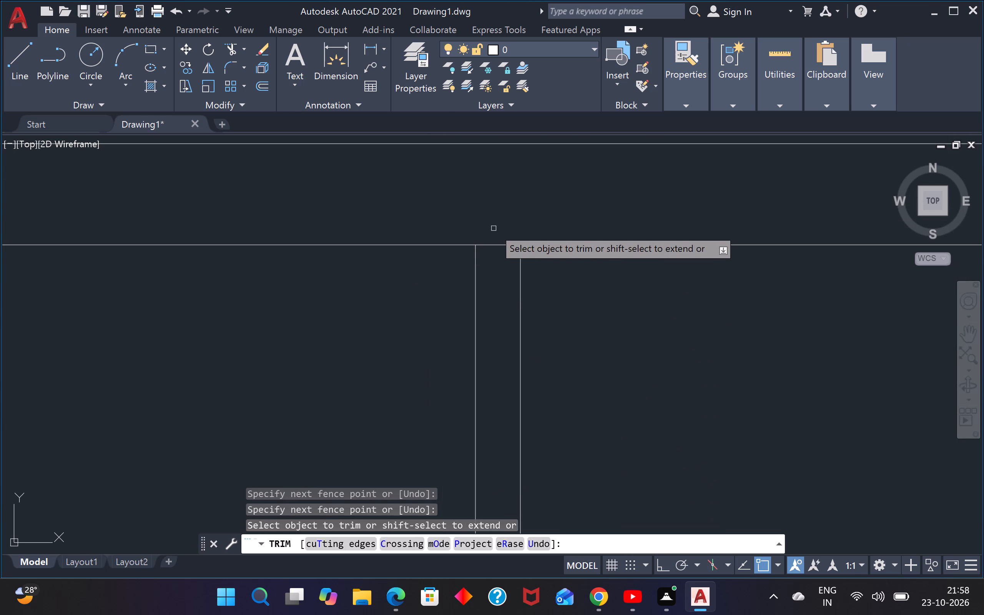
pyautogui.click(494, 228)
pyautogui.click(499, 272)
# Trim the left inner wall line between the two faces of the upper horizontal partition.
pyautogui.scroll(-7, 498, 270)
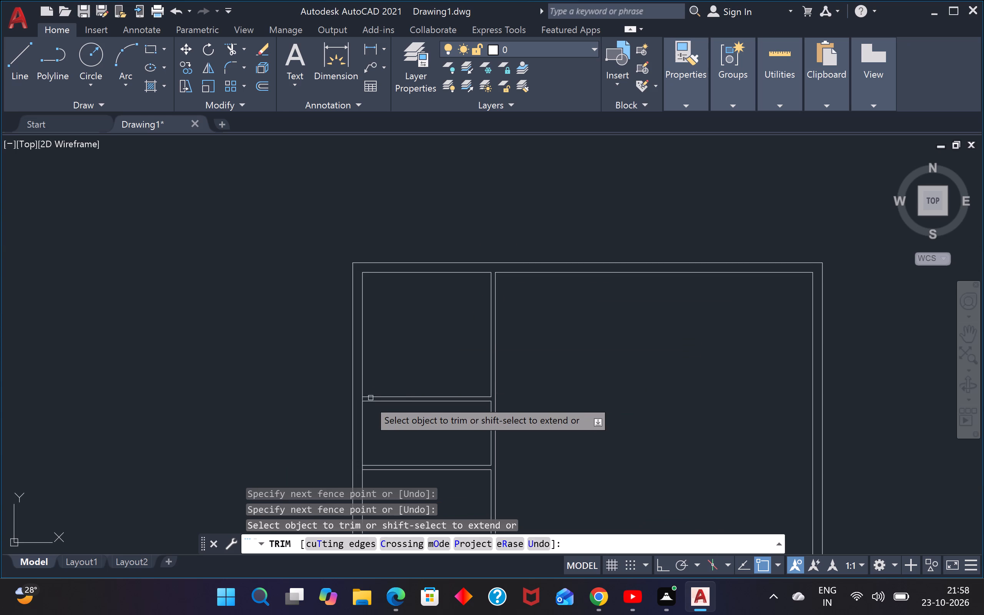
pyautogui.scroll(7, 367, 400)
pyautogui.click(367, 396)
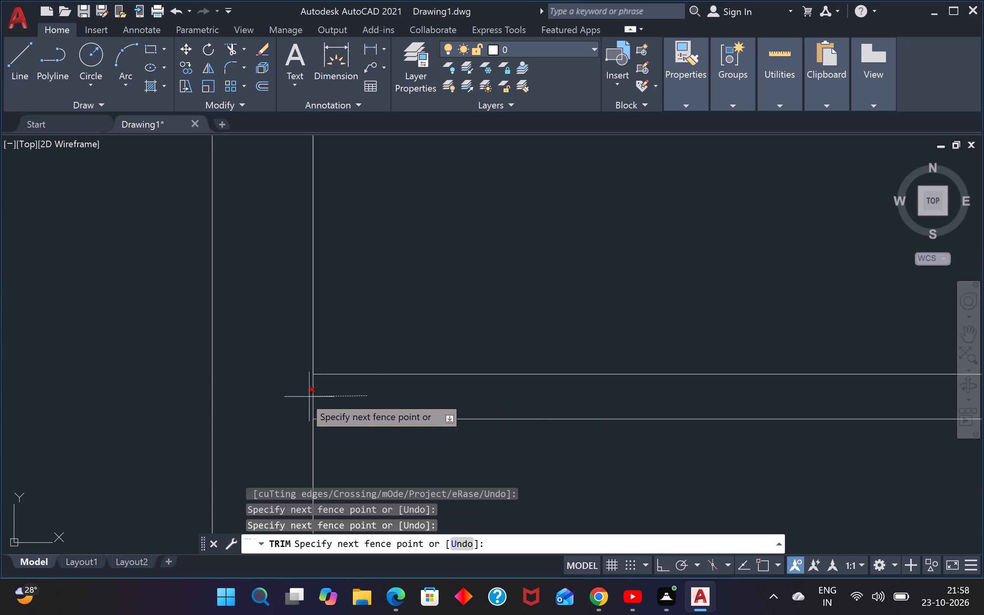
pyautogui.click(302, 395)
# Trim the left inner wall line between the two faces of the lower horizontal partition.
pyautogui.scroll(-4, 304, 393)
pyautogui.scroll(-4, 322, 437)
pyautogui.moveTo(337, 443); pyautogui.dragTo(408, 362, button='middle')
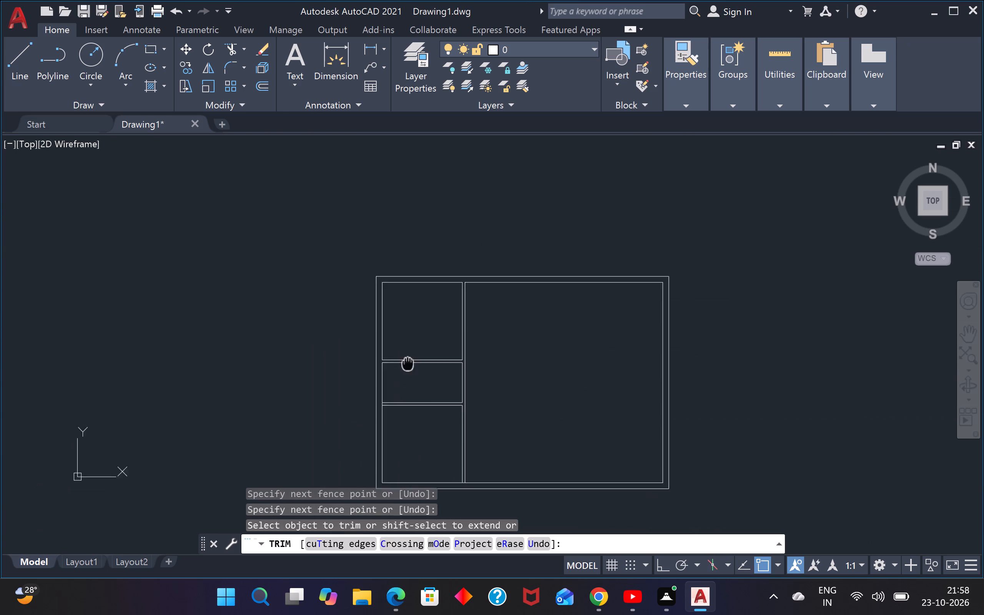
pyautogui.scroll(8, 387, 399)
pyautogui.moveTo(401, 352); pyautogui.dragTo(405, 350)
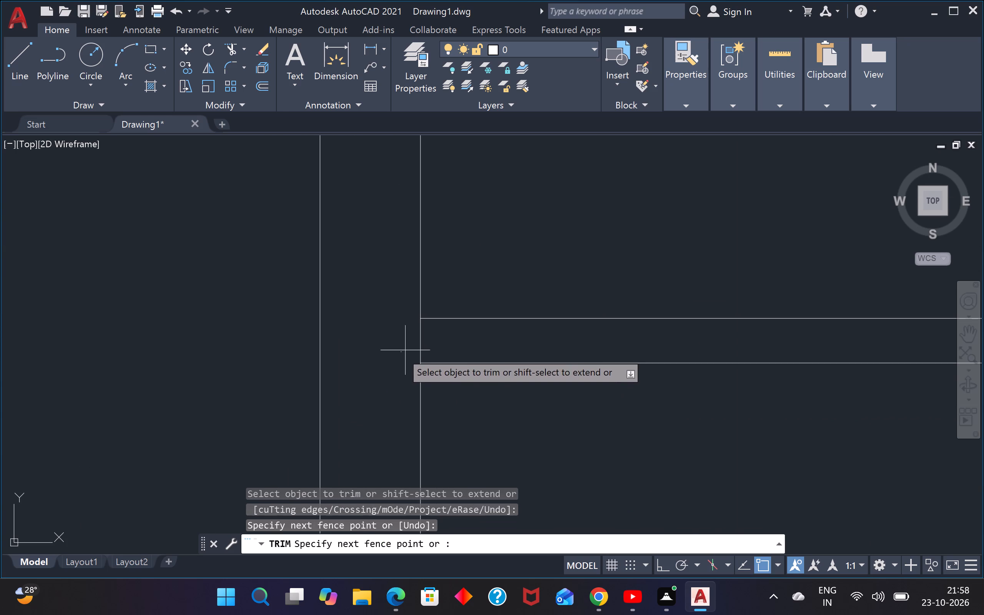
pyautogui.click(462, 338)
# Trim the bottom inner wall line between the two faces of the vertical partition.
pyautogui.scroll(-5, 461, 338)
pyautogui.scroll(-3, 475, 366)
pyautogui.moveTo(486, 395); pyautogui.dragTo(494, 322, button='middle')
pyautogui.scroll(-1, 534, 358)
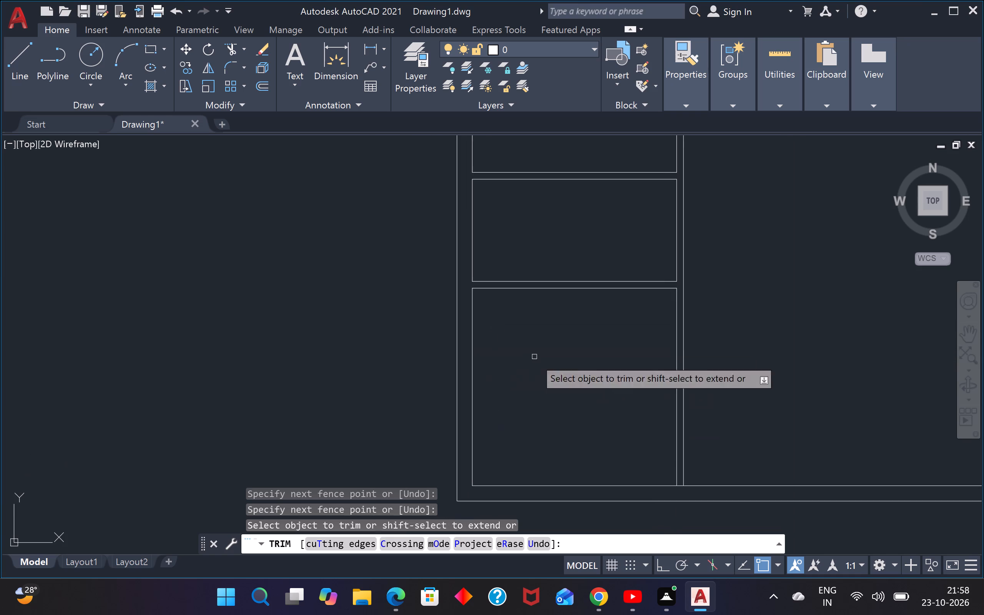
pyautogui.moveTo(537, 377); pyautogui.dragTo(485, 371, button='middle')
pyautogui.scroll(1, 530, 435)
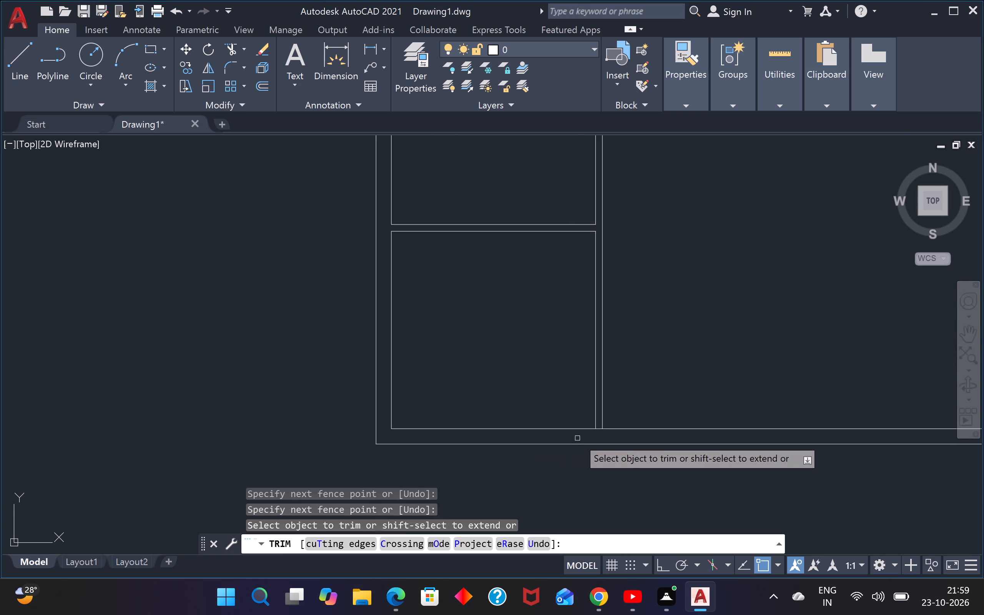
pyautogui.scroll(3, 578, 437)
pyautogui.click(661, 394)
pyautogui.click(662, 406)
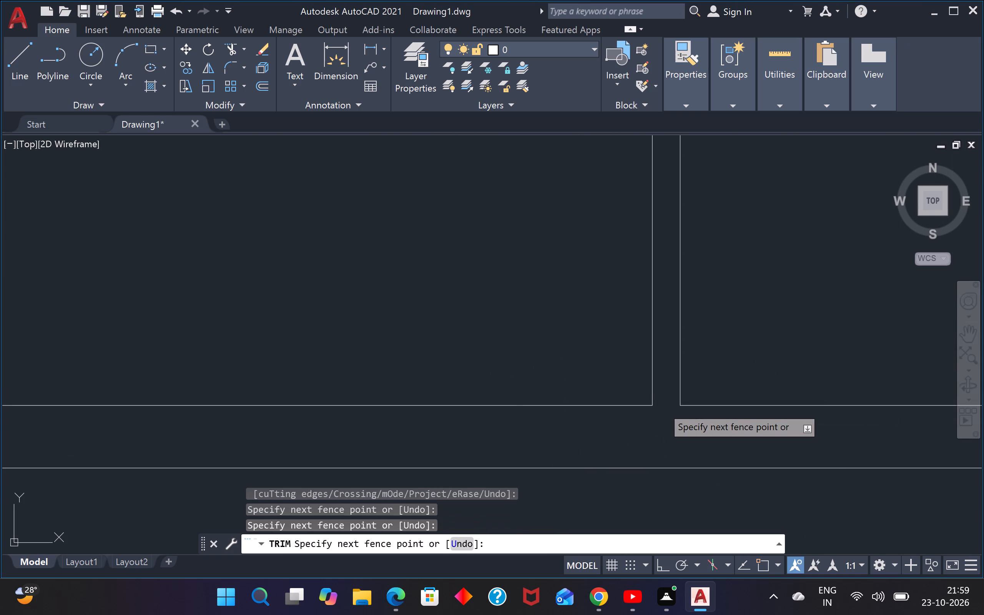
# Offset the left inner wall line of the middle-left room 6' into the room.
pyautogui.scroll(-7, 659, 401)
pyautogui.moveTo(582, 333); pyautogui.dragTo(570, 384, button='middle')
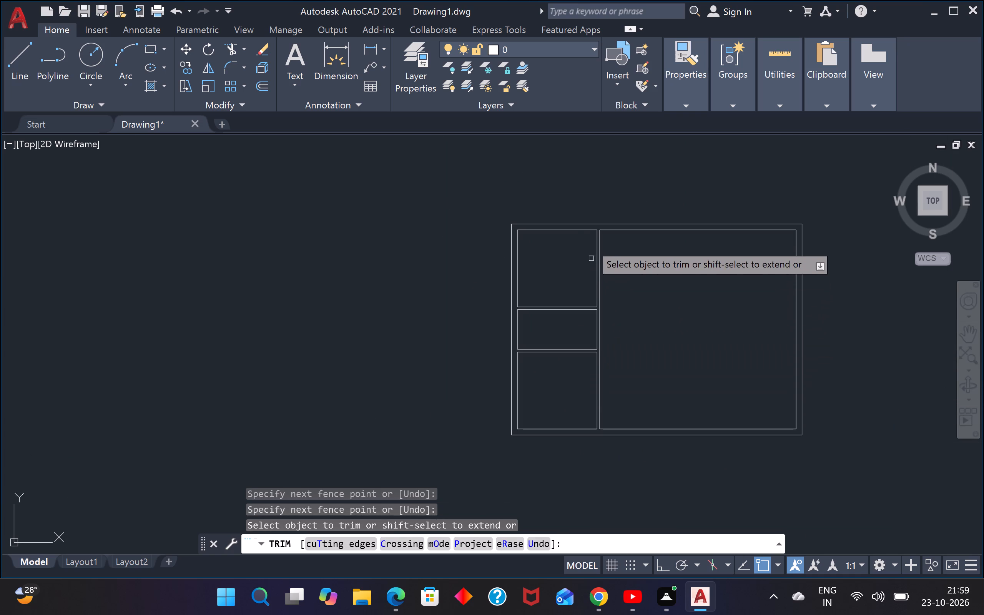
pyautogui.press('Escape')
pyautogui.write('O')
pyautogui.press('space')
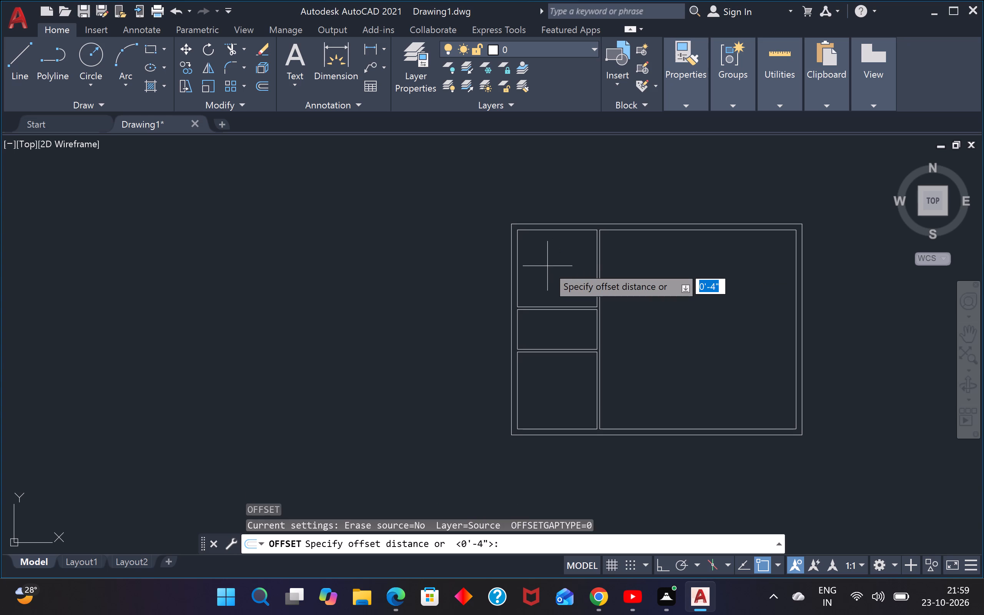
pyautogui.write("5'")
pyautogui.press('Return')
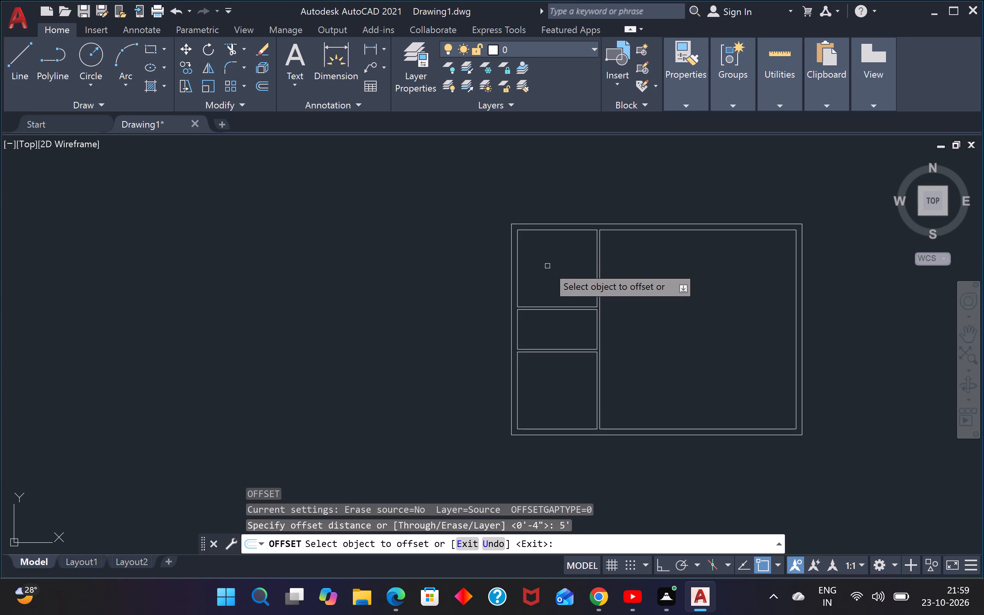
pyautogui.click(517, 325)
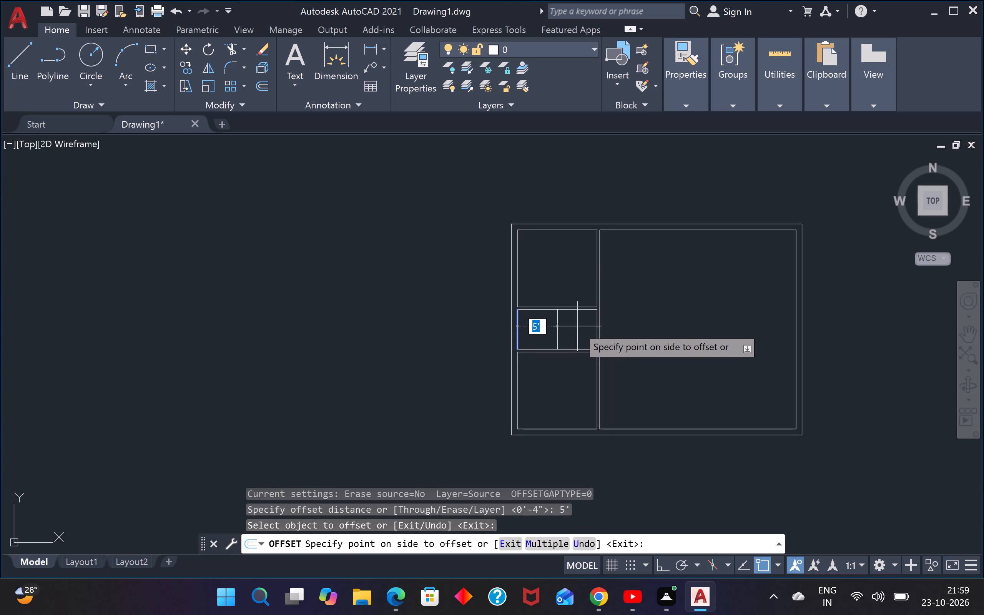
pyautogui.write("6'")
pyautogui.press('Return')
pyautogui.press('Escape')
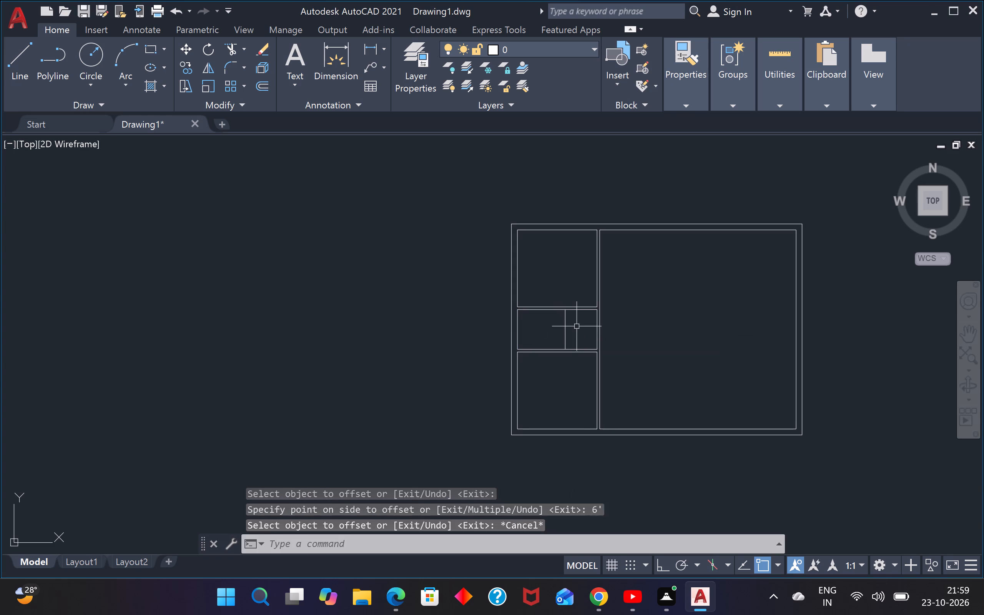
# Offset the new vertical line in the middle-left room 4" toward the left outer wall to form a partition.
pyautogui.press('Escape')
pyautogui.write('O')
pyautogui.press('space')
pyautogui.write('4"')
pyautogui.press('Return')
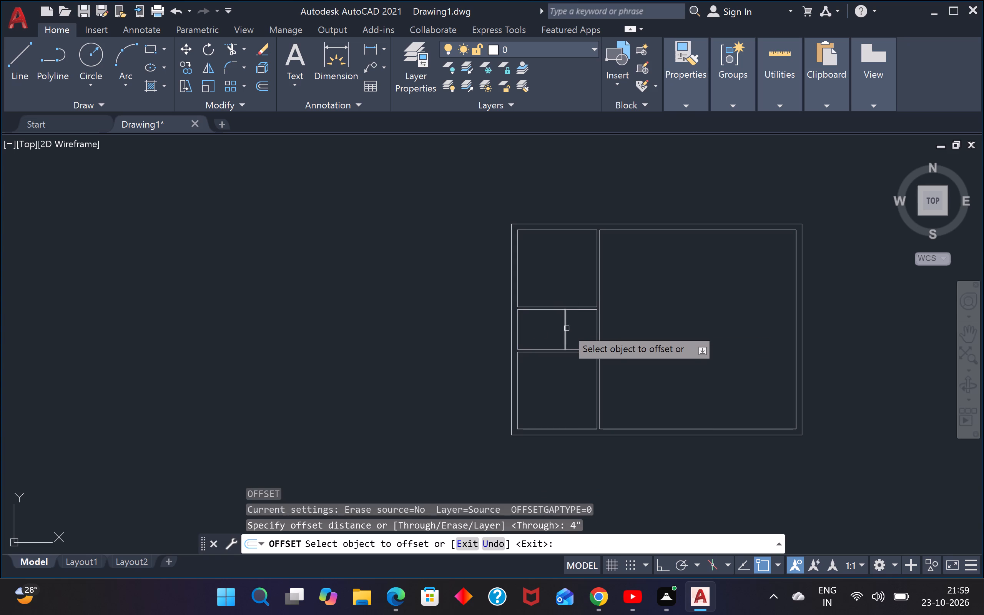
pyautogui.click(565, 327)
pyautogui.click(443, 324)
pyautogui.press('Escape')
pyautogui.press('Escape')
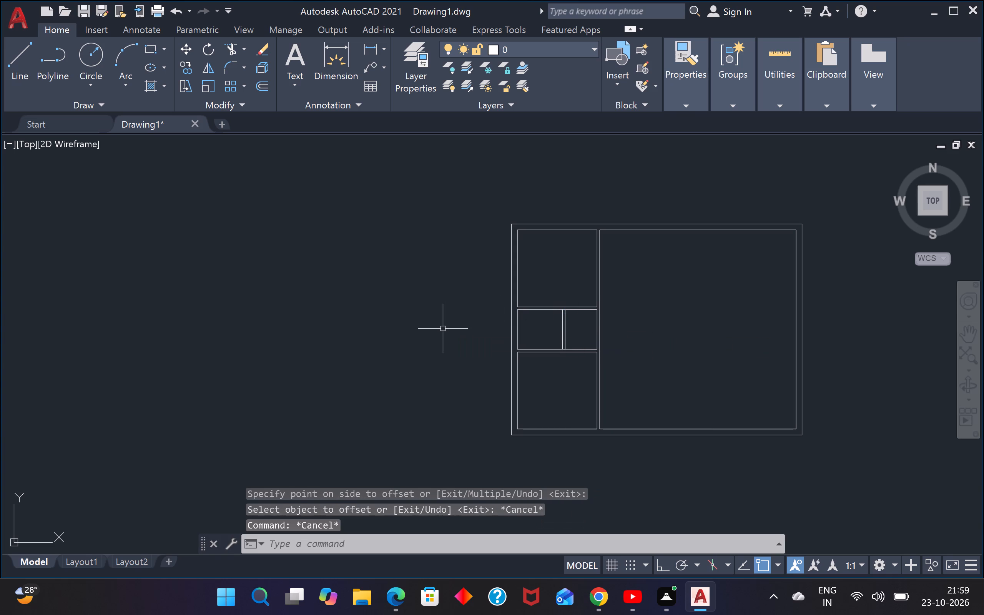
# Trim the upper horizontal partition's lower line between the two faces of the short vertical partition.
pyautogui.write('TR')
pyautogui.press('space')
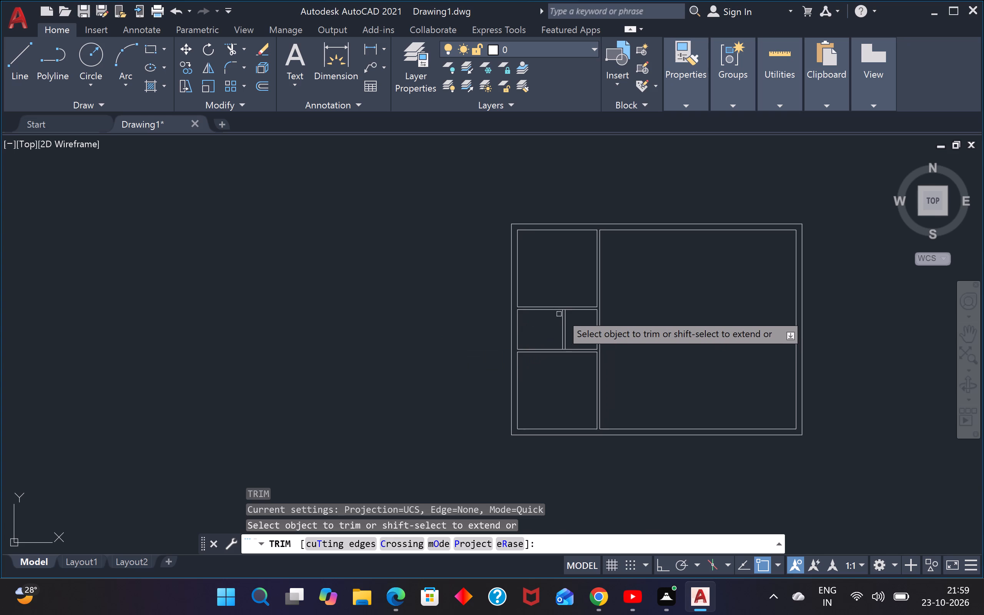
pyautogui.scroll(6, 566, 308)
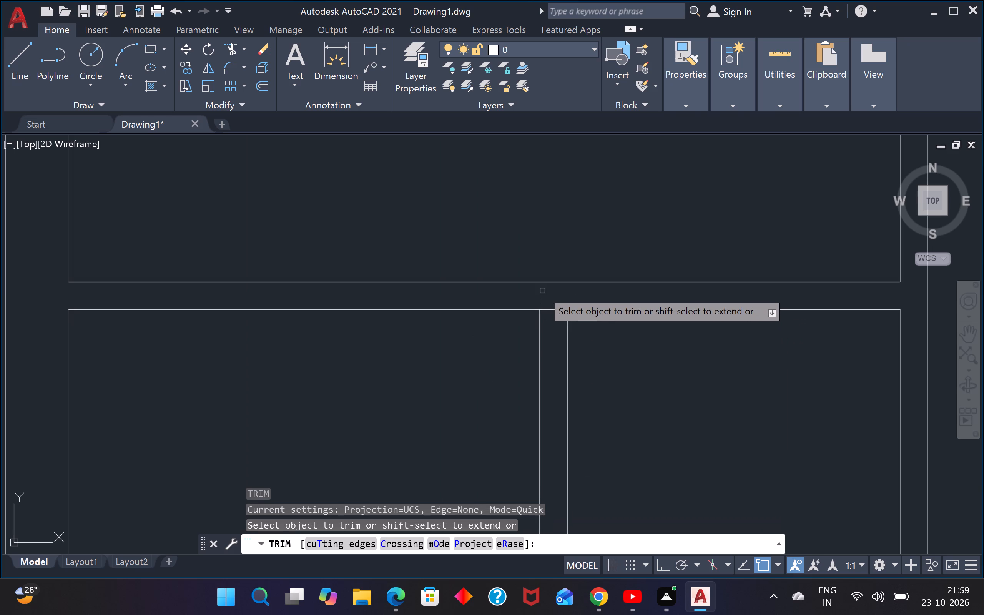
pyautogui.click(546, 295)
pyautogui.click(552, 327)
# Trim the lower horizontal partition's upper line between the two faces of the short vertical partition.
pyautogui.scroll(-4, 552, 324)
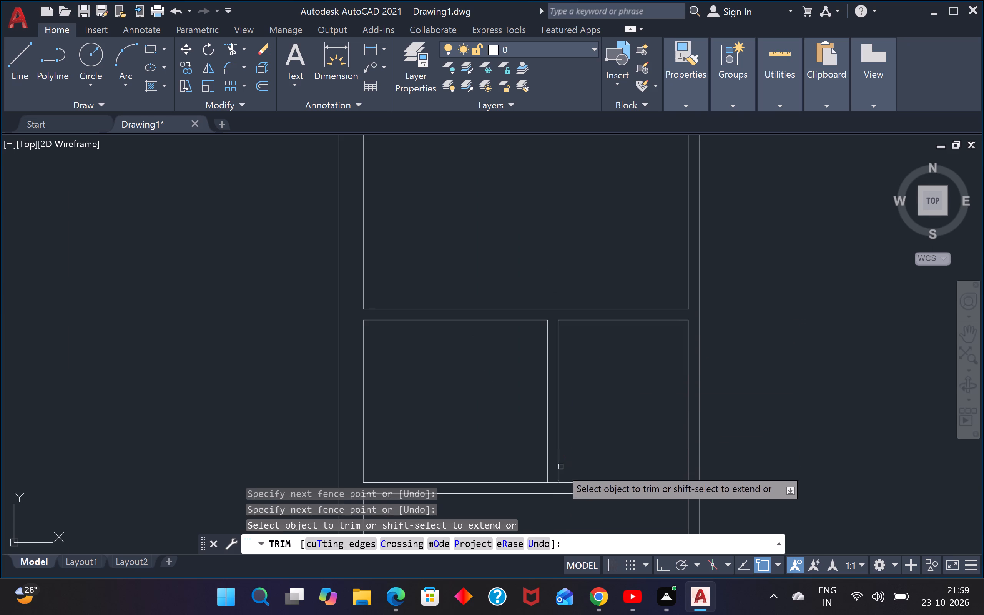
pyautogui.scroll(4, 551, 481)
pyautogui.click(559, 471)
pyautogui.click(557, 494)
# Extend the top and bottom lines of the small room right of the short partition to the long vertical partition's far face.
pyautogui.scroll(-3, 578, 426)
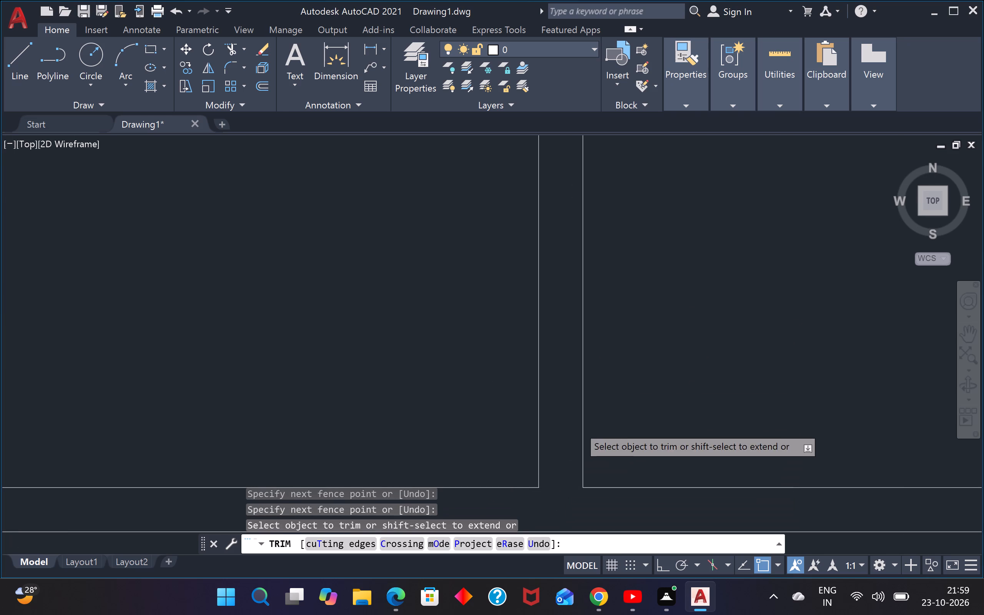
pyautogui.scroll(-1, 578, 426)
pyautogui.scroll(-2, 651, 377)
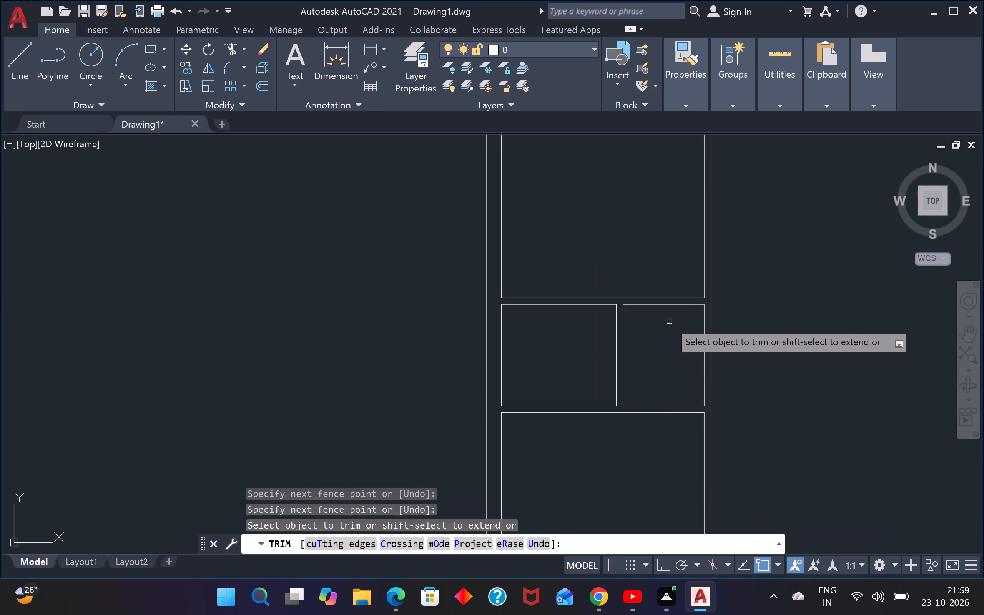
pyautogui.keyDown('shift'); pyautogui.click(677, 306); pyautogui.keyUp('shift')
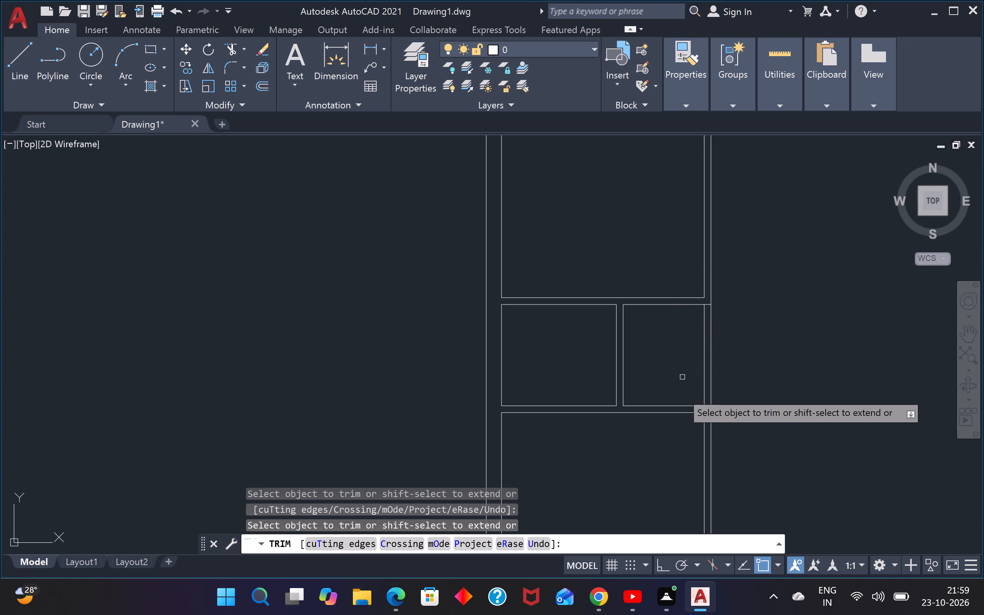
pyautogui.keyDown('shift'); pyautogui.click(684, 404); pyautogui.keyUp('shift')
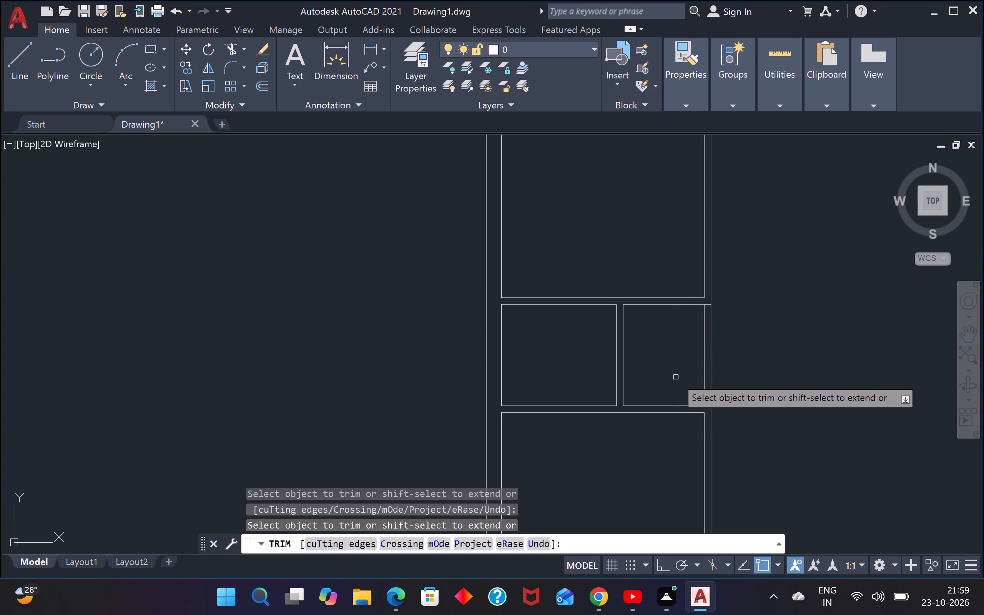
# Trim both faces of the long vertical partition between the two horizontal partitions, opening the small room to the large space.
pyautogui.click(676, 376)
pyautogui.click(736, 360)
pyautogui.scroll(-2, 735, 349)
pyautogui.moveTo(752, 349); pyautogui.dragTo(724, 334, button='middle')
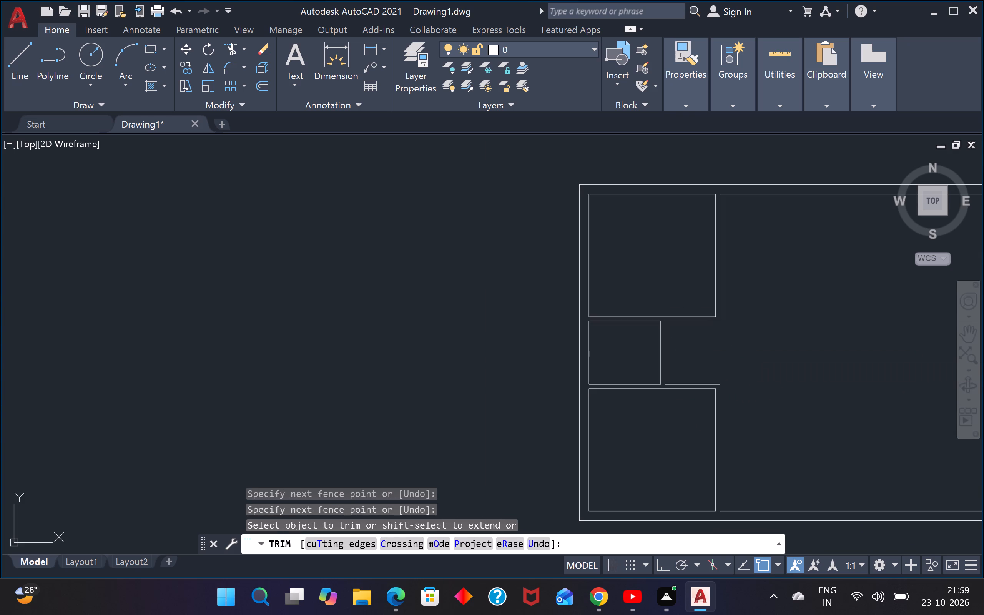
pyautogui.moveTo(724, 334); pyautogui.dragTo(691, 312, button='middle')
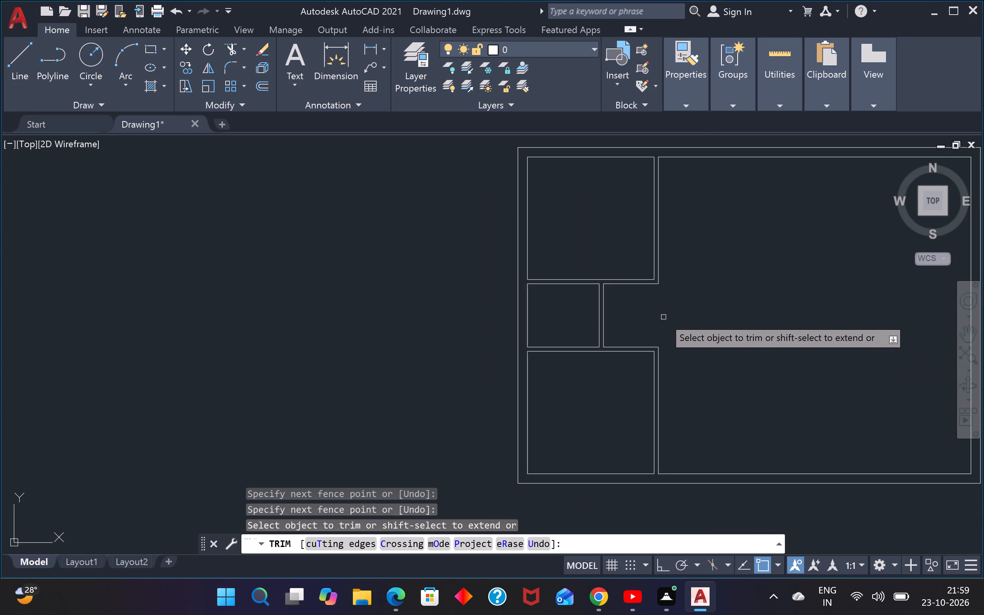
pyautogui.scroll(-2, 661, 317)
pyautogui.moveTo(714, 324); pyautogui.dragTo(528, 309, button='middle')
pyautogui.press('Escape')
pyautogui.press('Escape')
pyautogui.press('Escape')
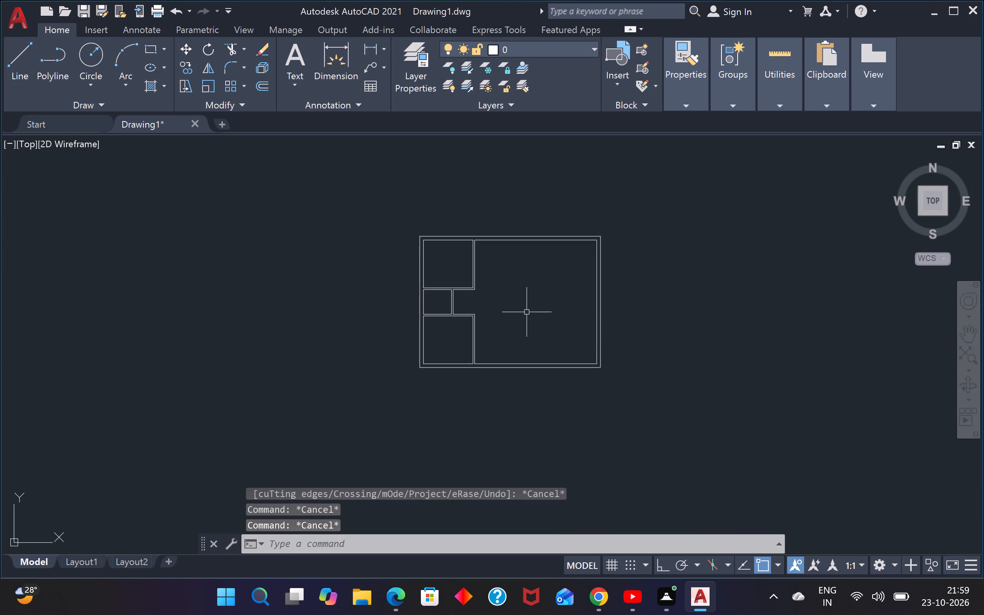
# Offset the right inner wall line 10' into the large room.
pyautogui.write('O')
pyautogui.press('space')
pyautogui.write("10'")
pyautogui.press('Return')
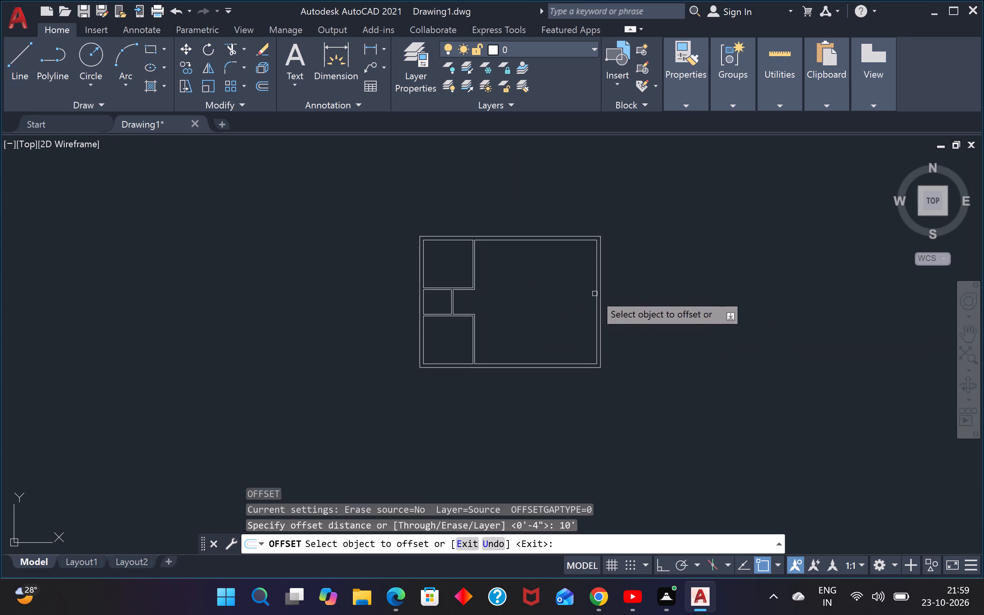
pyautogui.click(595, 294)
pyautogui.click(531, 303)
pyautogui.press('Escape')
pyautogui.press('Escape')
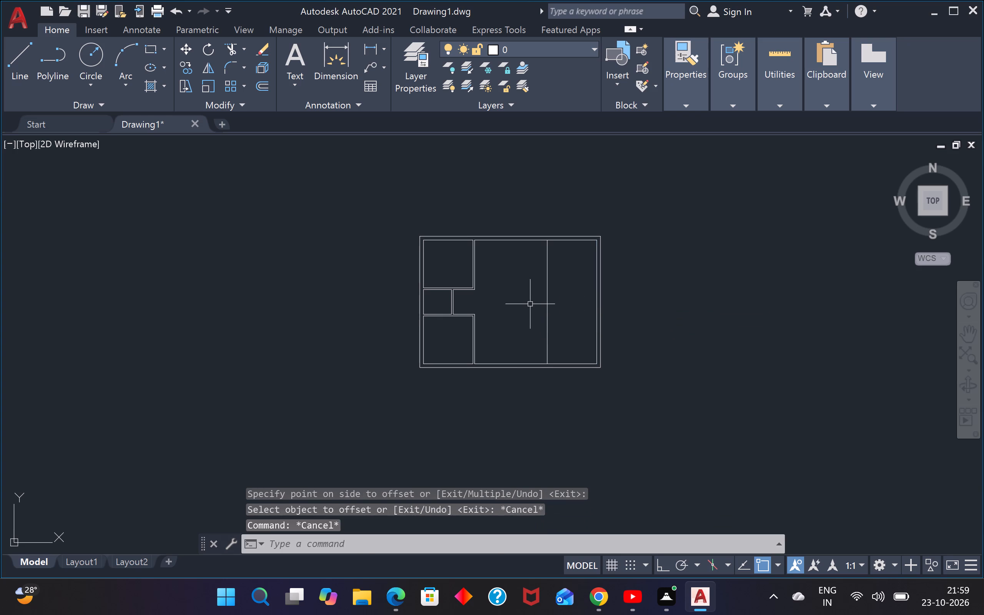
# Offset the new vertical line in the large room 4" to the left to form a partition.
pyautogui.write('O')
pyautogui.press('space')
pyautogui.write('4"')
pyautogui.press('Return')
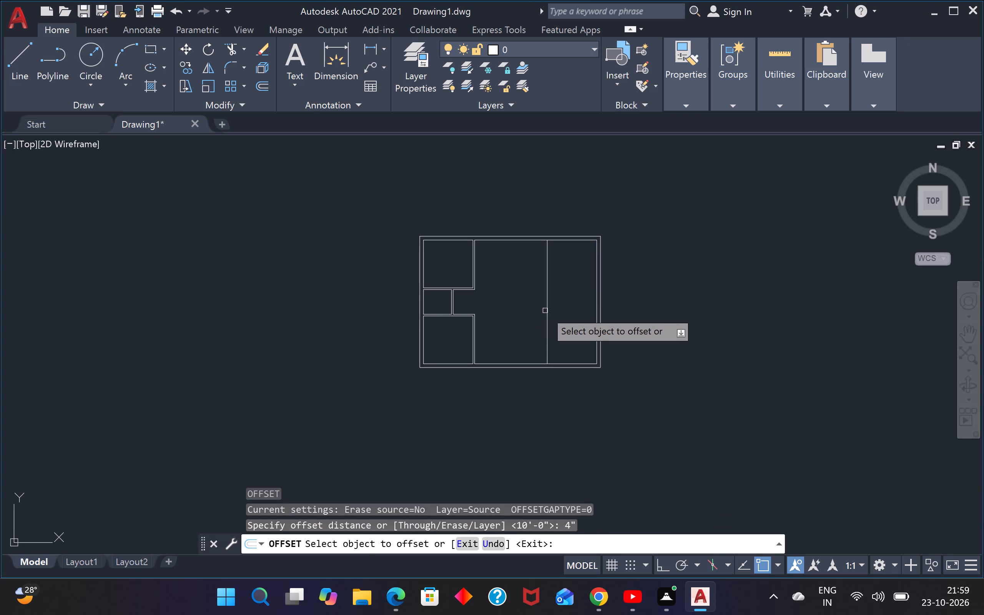
pyautogui.moveTo(546, 310); pyautogui.dragTo(540, 309)
pyautogui.click(515, 306)
pyautogui.press('Escape')
pyautogui.press('Escape')
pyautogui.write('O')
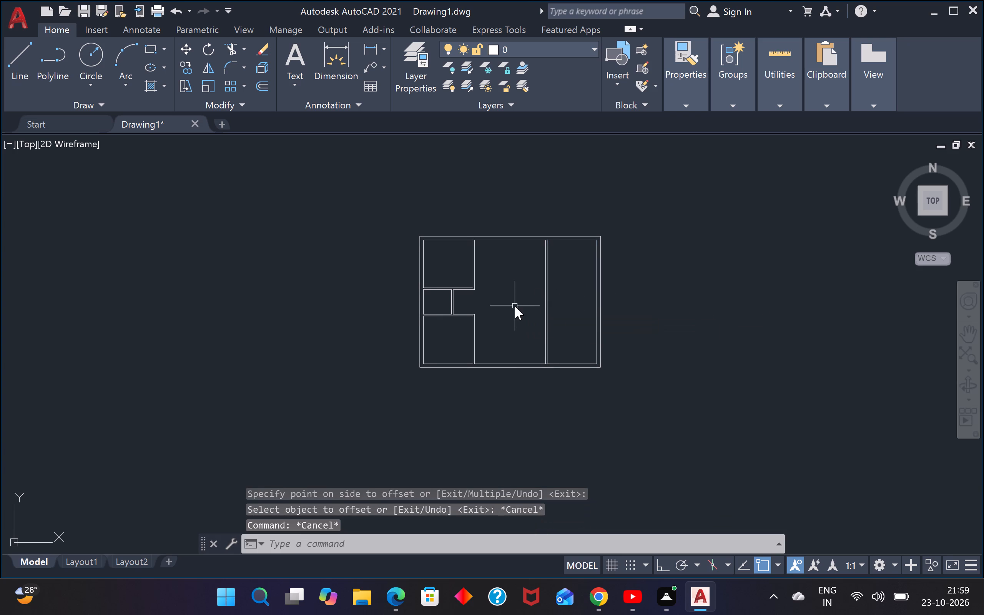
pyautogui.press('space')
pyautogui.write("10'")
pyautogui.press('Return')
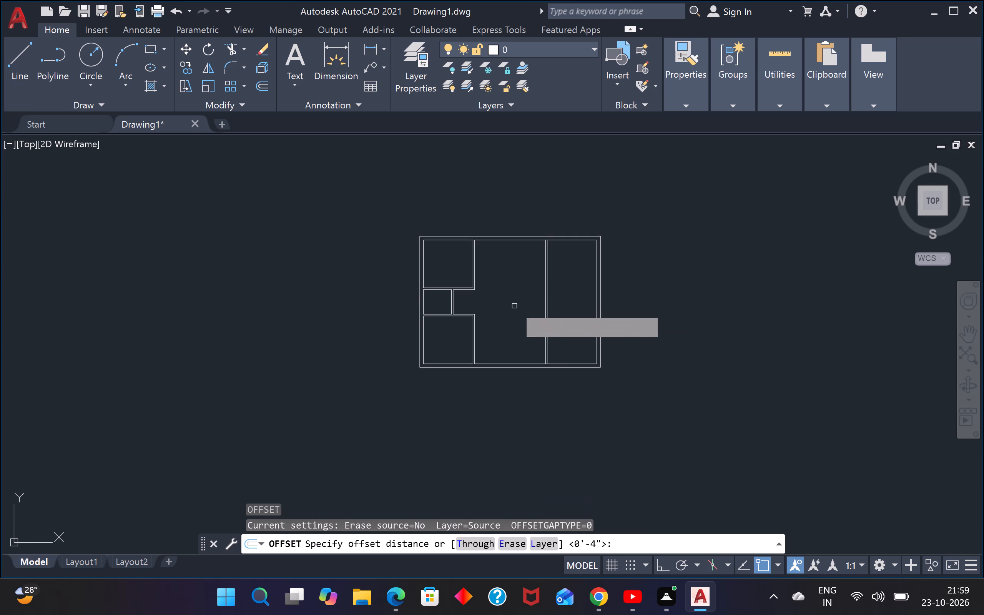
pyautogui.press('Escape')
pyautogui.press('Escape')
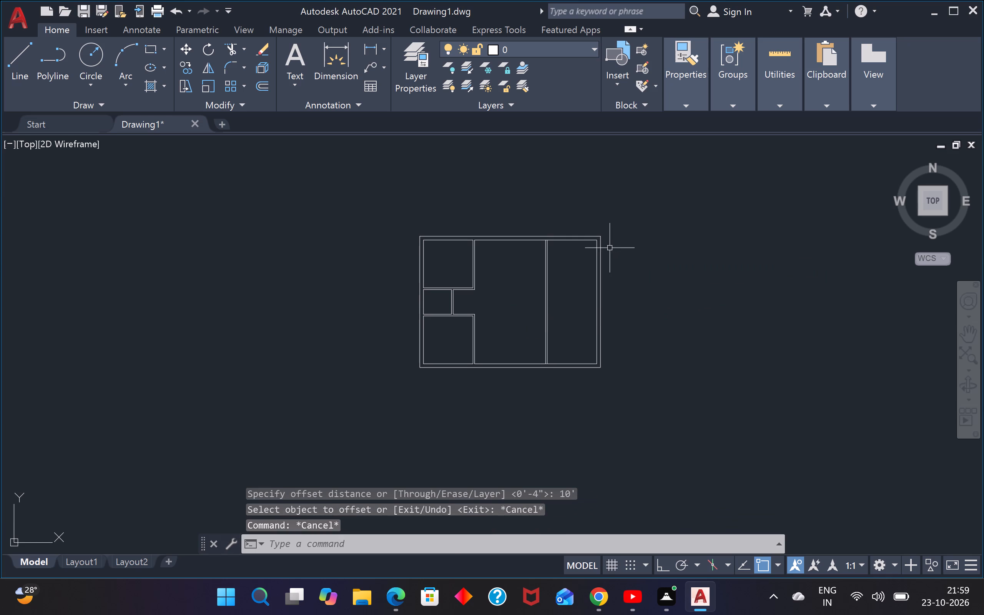
# Trim the top inner wall line between the two faces of the right vertical partition.
pyautogui.write('TR')
pyautogui.press('space')
pyautogui.scroll(4, 531, 234)
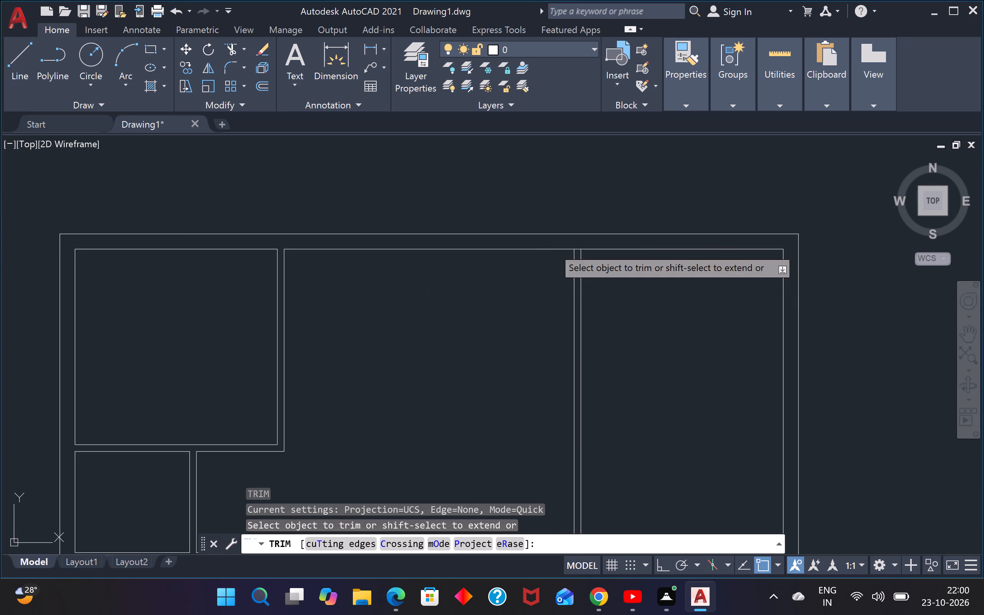
pyautogui.scroll(4, 590, 273)
pyautogui.click(546, 169)
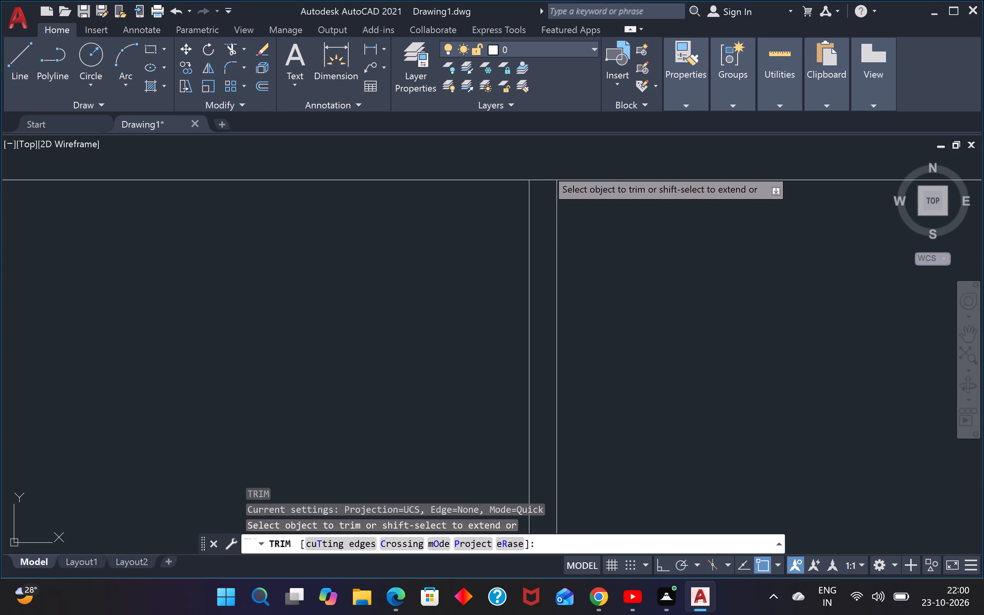
pyautogui.click(543, 211)
# Trim the bottom inner wall line between the two faces of the right vertical partition.
pyautogui.scroll(-4, 543, 211)
pyautogui.scroll(-4, 541, 290)
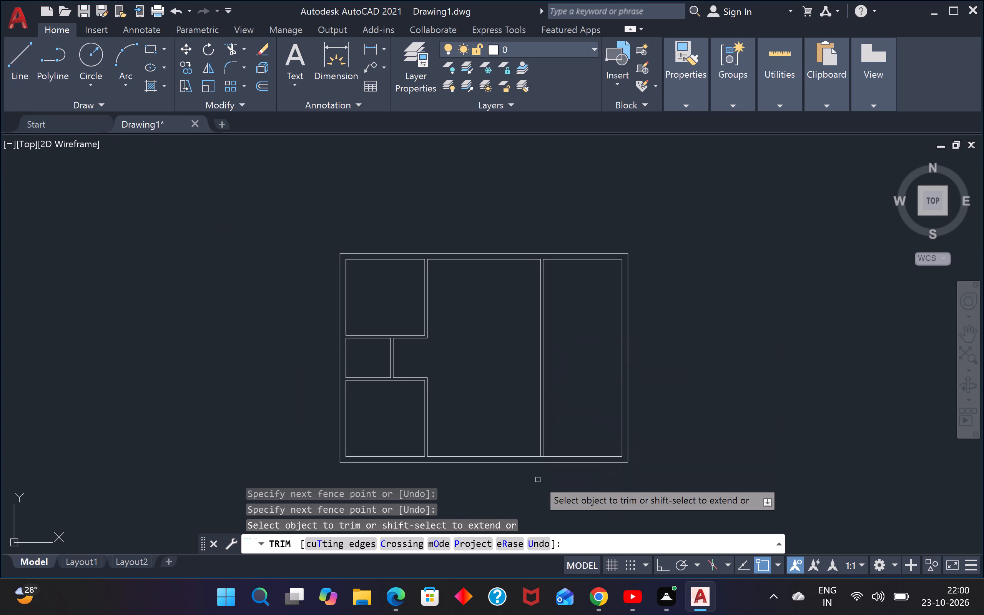
pyautogui.scroll(5, 541, 466)
pyautogui.scroll(3, 537, 426)
pyautogui.moveTo(558, 410); pyautogui.dragTo(558, 406)
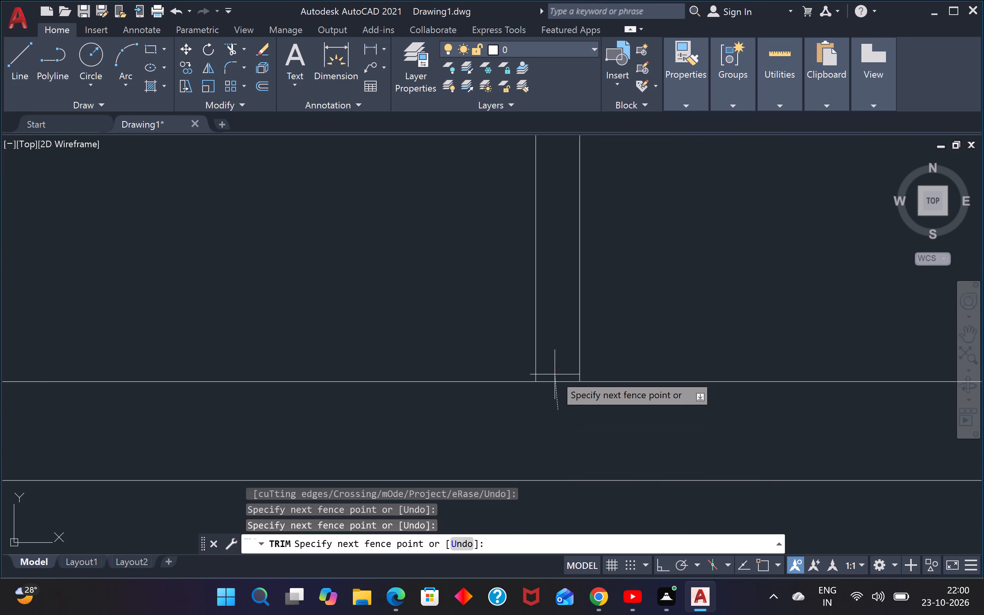
pyautogui.click(554, 371)
pyautogui.scroll(-5, 554, 368)
pyautogui.scroll(-6, 583, 319)
pyautogui.moveTo(603, 270); pyautogui.dragTo(580, 351, button='middle')
pyautogui.scroll(-2, 603, 314)
pyautogui.scroll(1, 605, 309)
pyautogui.moveTo(603, 309); pyautogui.dragTo(559, 327, button='middle')
pyautogui.press('Escape')
pyautogui.press('Escape')
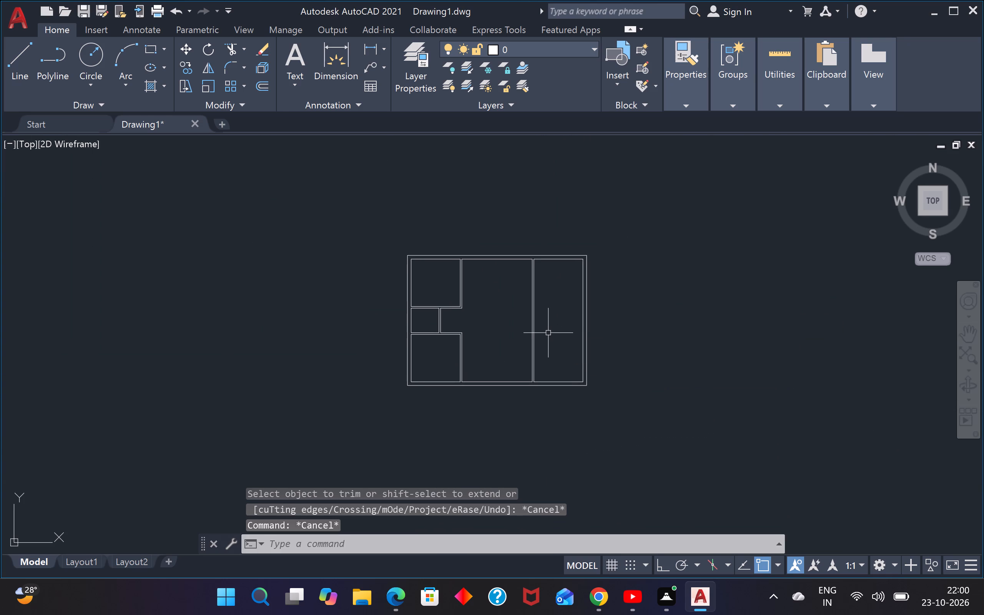
# Offset the bottom inner wall line of the right-hand room 10' upward.
pyautogui.write('O')
pyautogui.press('space')
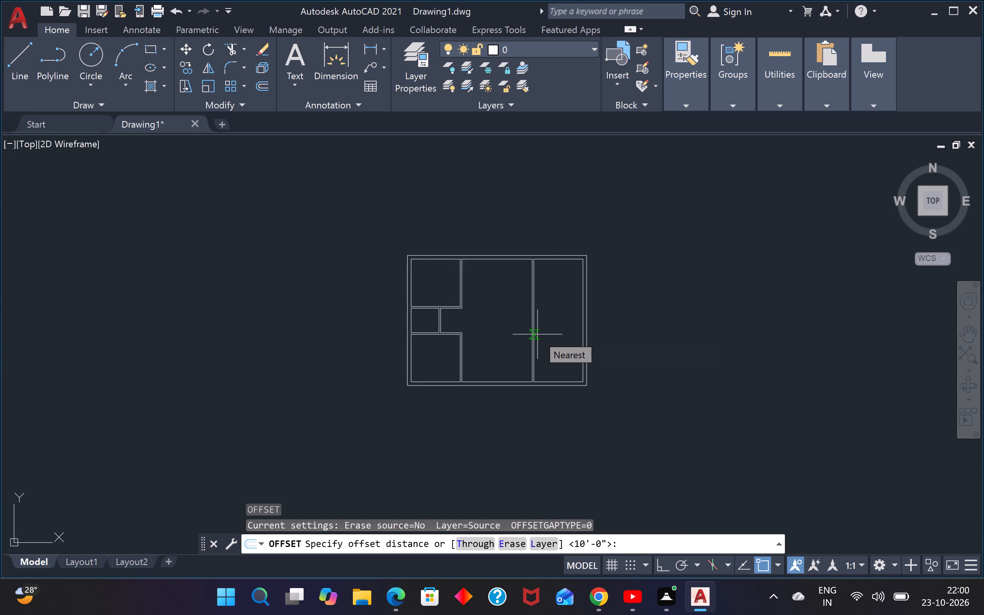
pyautogui.scroll(2, 484, 348)
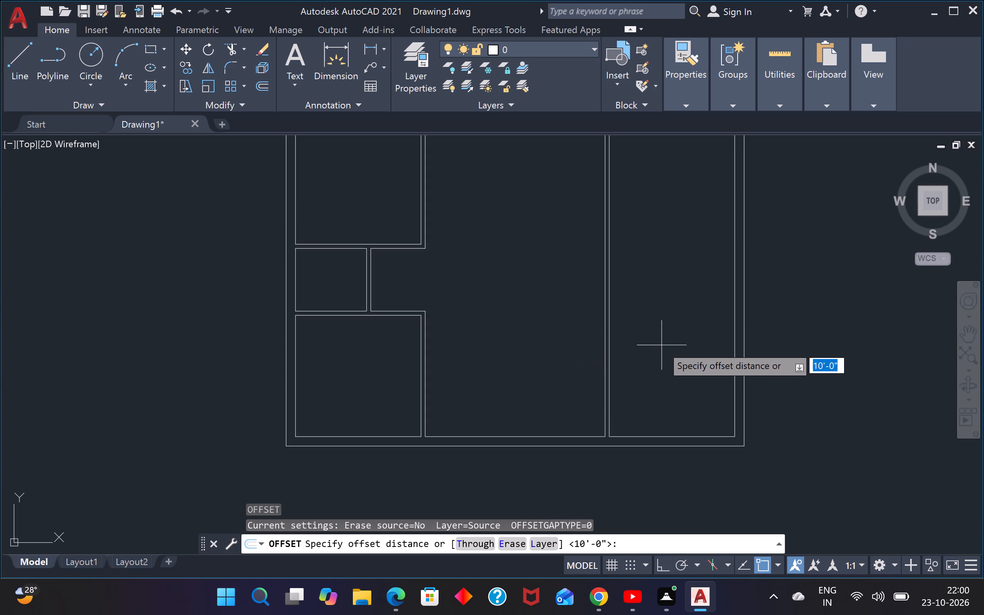
pyautogui.scroll(-2, 630, 372)
pyautogui.press('space')
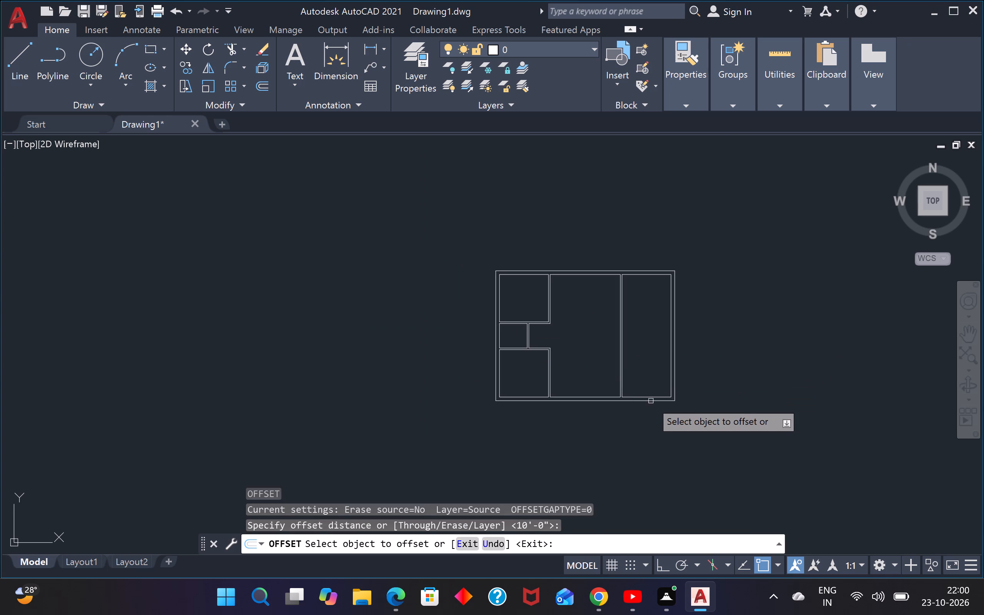
pyautogui.click(665, 395)
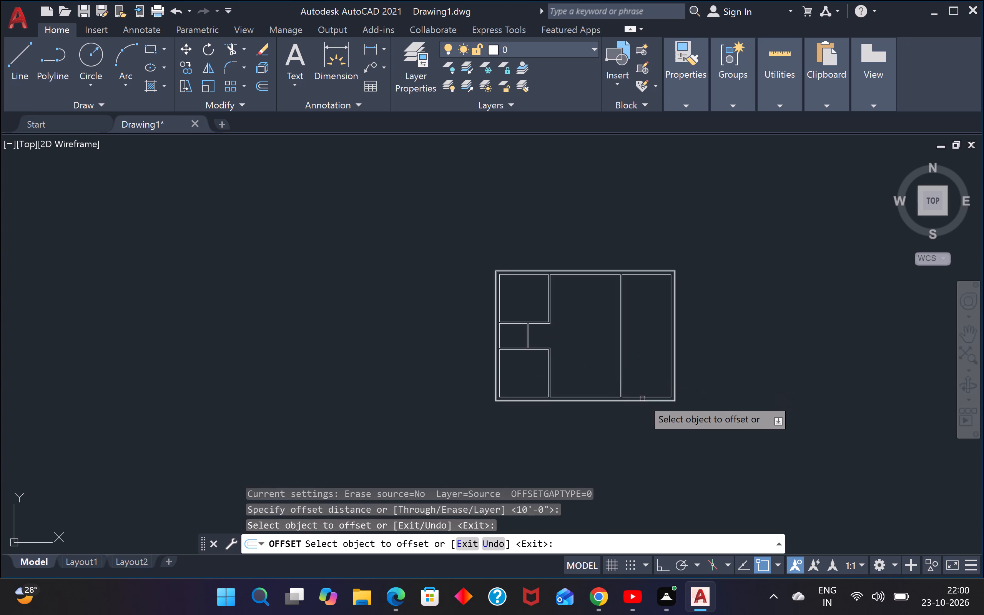
pyautogui.click(643, 394)
pyautogui.click(644, 396)
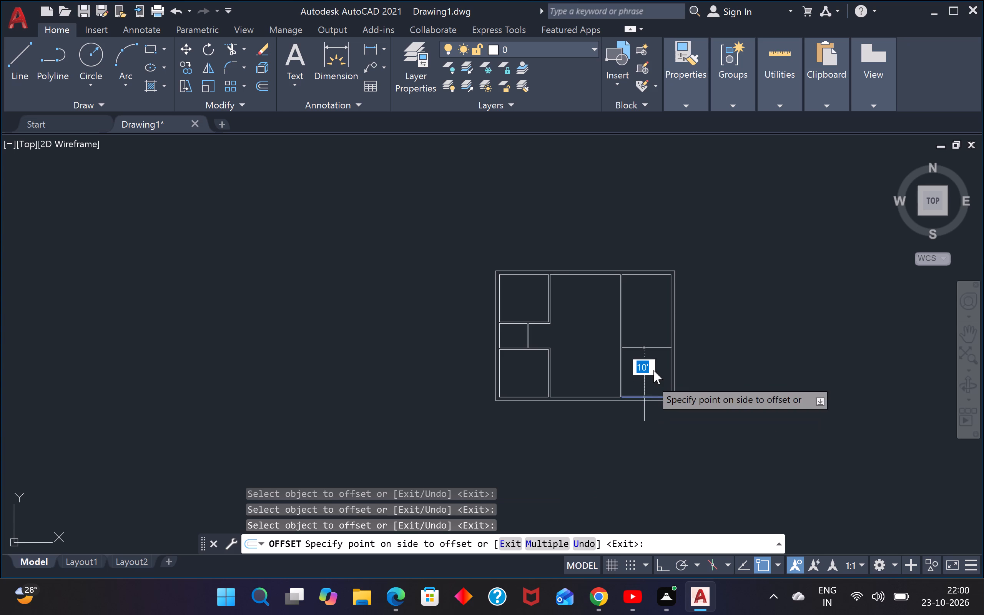
pyautogui.click(653, 370)
pyautogui.click(643, 304)
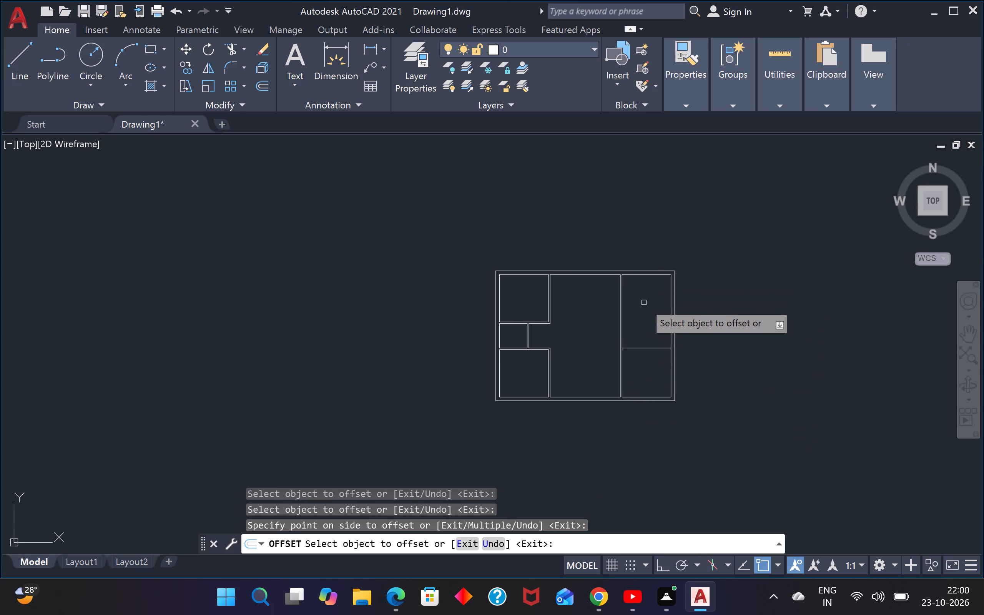
pyautogui.press('space')
# Offset the top inner wall line of the right-hand room 10' downward.
pyautogui.press('space')
pyautogui.press('space')
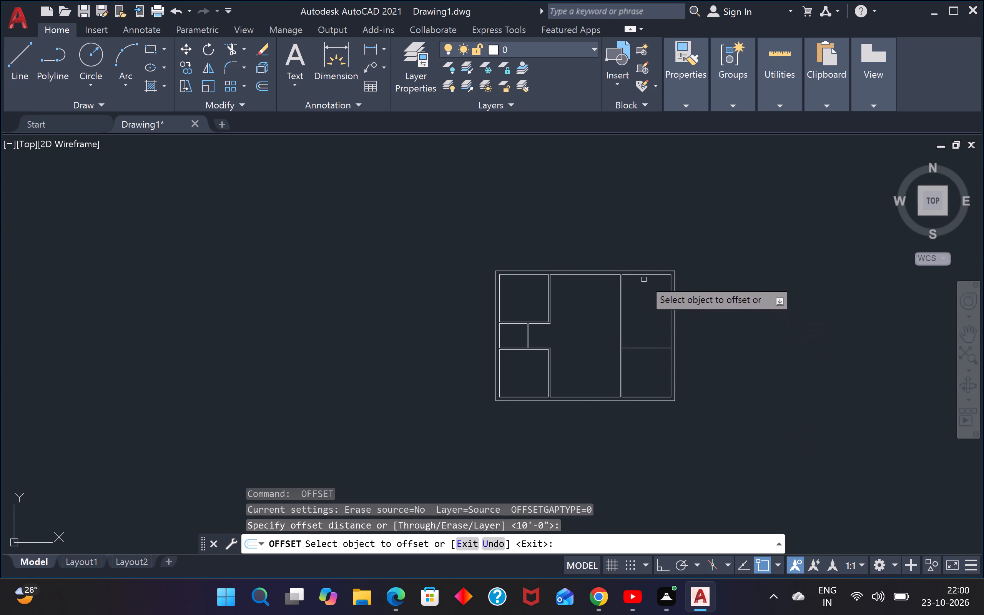
pyautogui.click(646, 275)
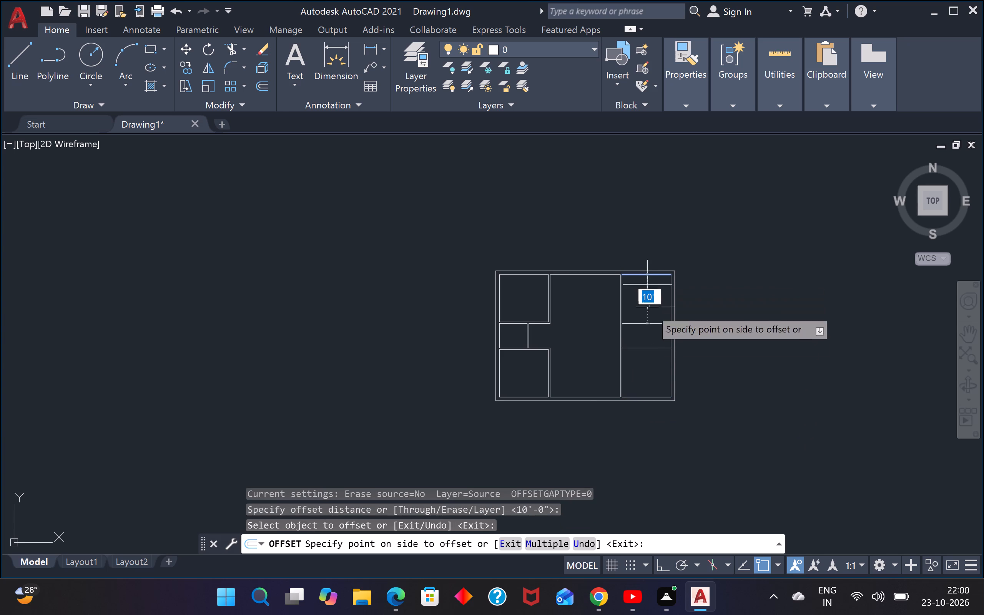
pyautogui.click(656, 364)
pyautogui.press('Escape')
pyautogui.press('Escape')
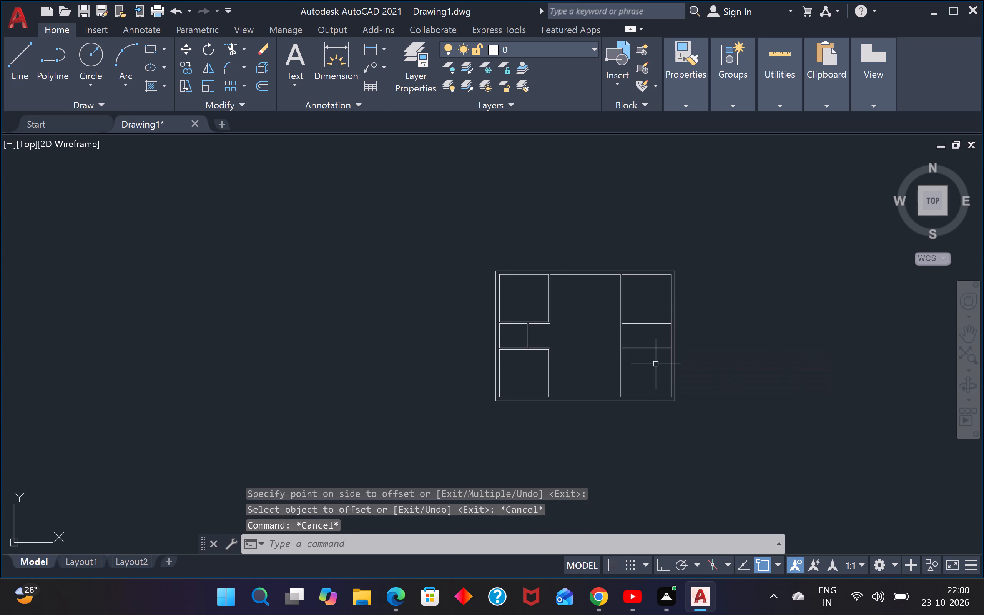
pyautogui.press('Escape')
# Offset both new horizontal lines in the right-hand room 4" upward to form two partitions.
pyautogui.write('O')
pyautogui.press('space')
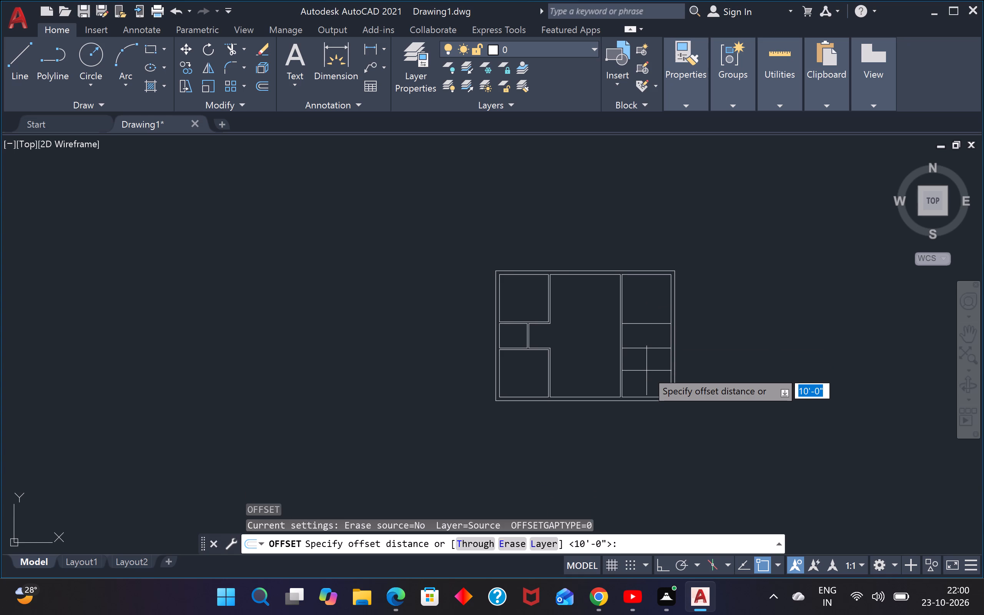
pyautogui.write('4"')
pyautogui.press('Return')
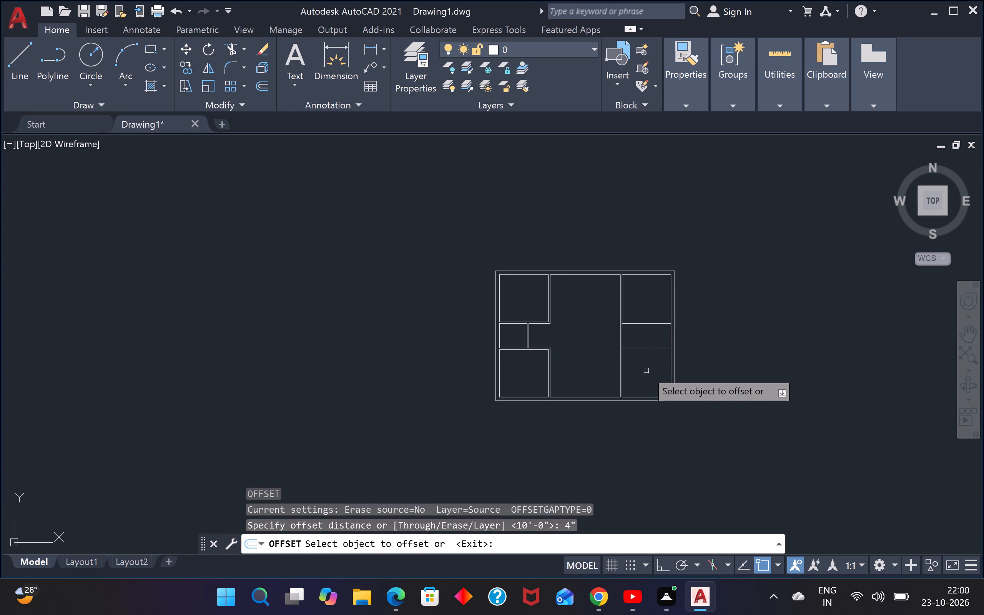
pyautogui.scroll(4, 640, 341)
pyautogui.moveTo(650, 269); pyautogui.dragTo(657, 256)
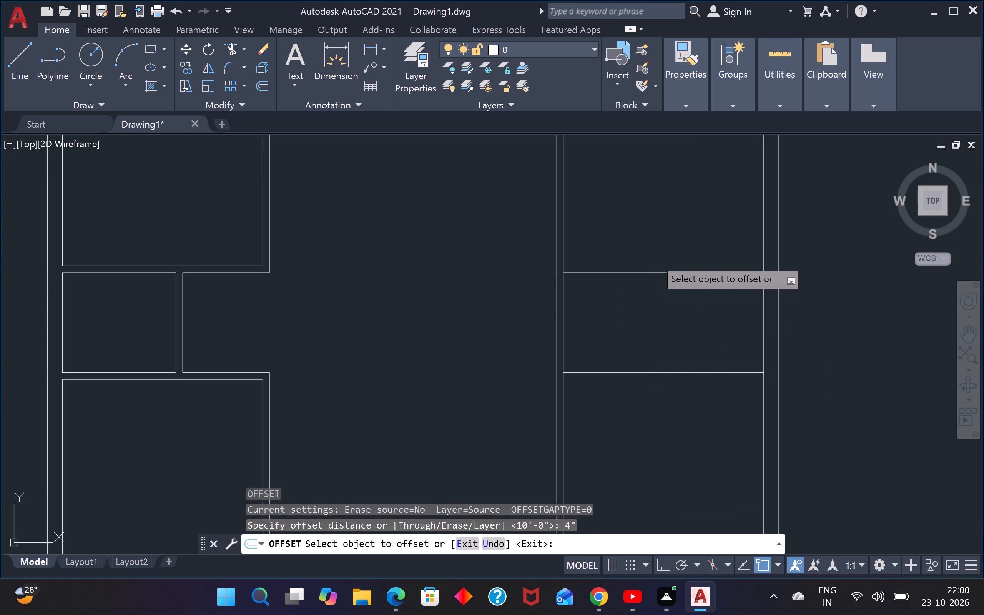
pyautogui.moveTo(657, 256); pyautogui.dragTo(655, 261)
pyautogui.click(665, 188)
pyautogui.click(658, 269)
pyautogui.click(659, 274)
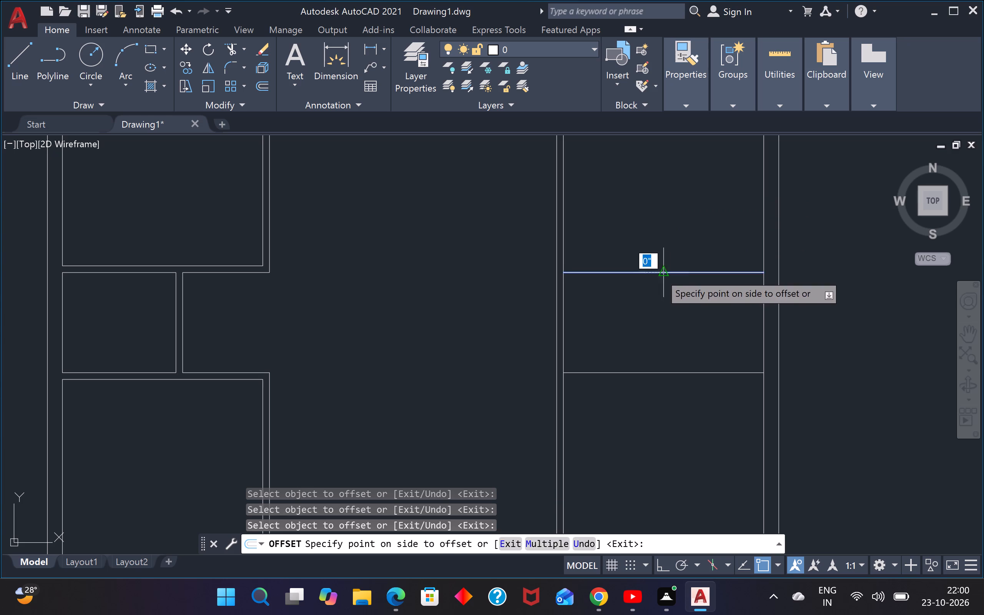
pyautogui.click(679, 193)
pyautogui.click(658, 371)
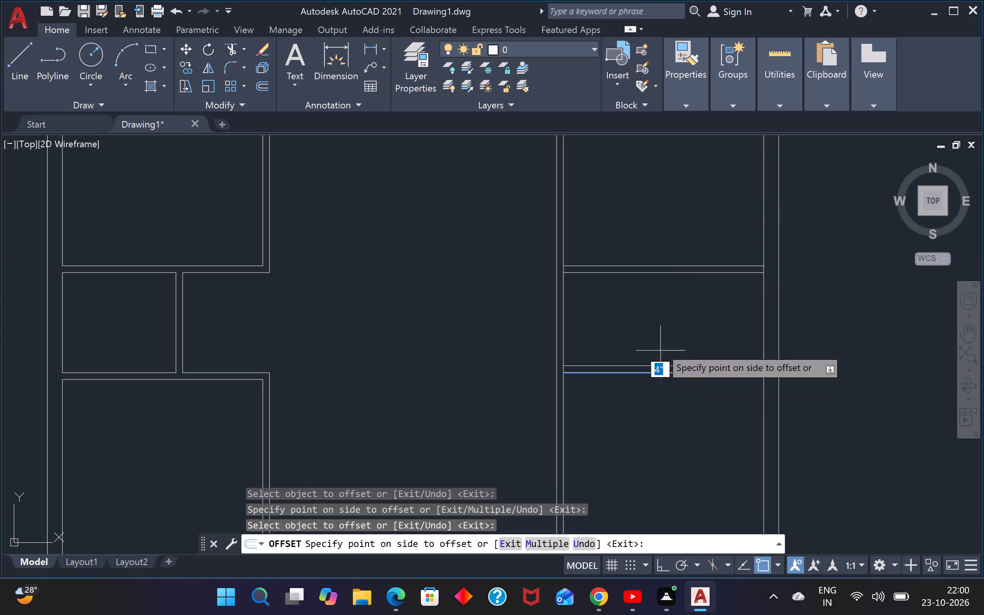
pyautogui.click(660, 340)
pyautogui.press('Escape')
pyautogui.press('Escape')
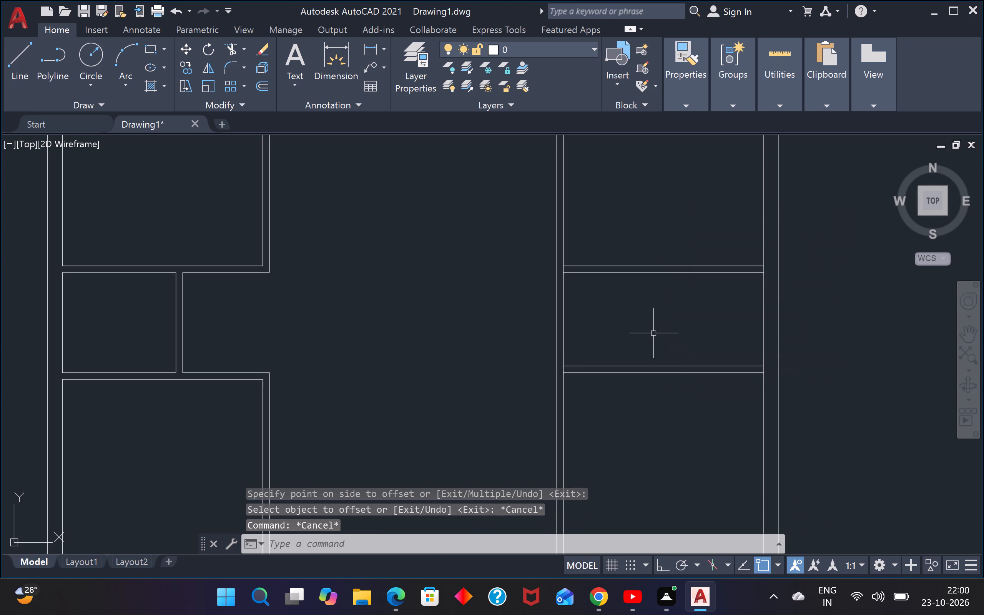
# Trim the right face of the right vertical partition between the two faces of each new horizontal partition.
pyautogui.scroll(-3, 653, 333)
pyautogui.moveTo(655, 333); pyautogui.dragTo(613, 314, button='middle')
pyautogui.press('Escape')
pyautogui.press('Escape')
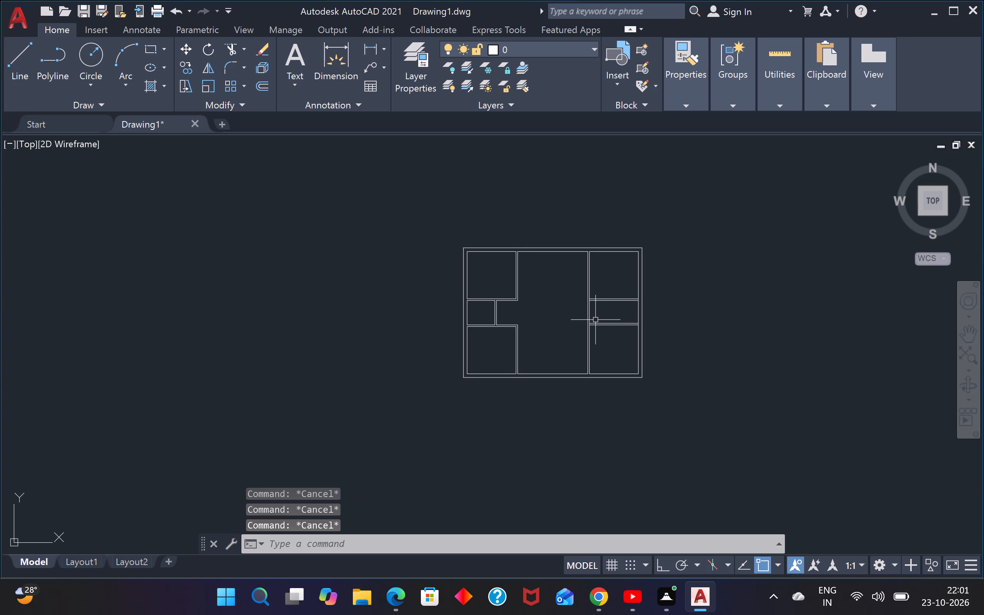
pyautogui.write('TR')
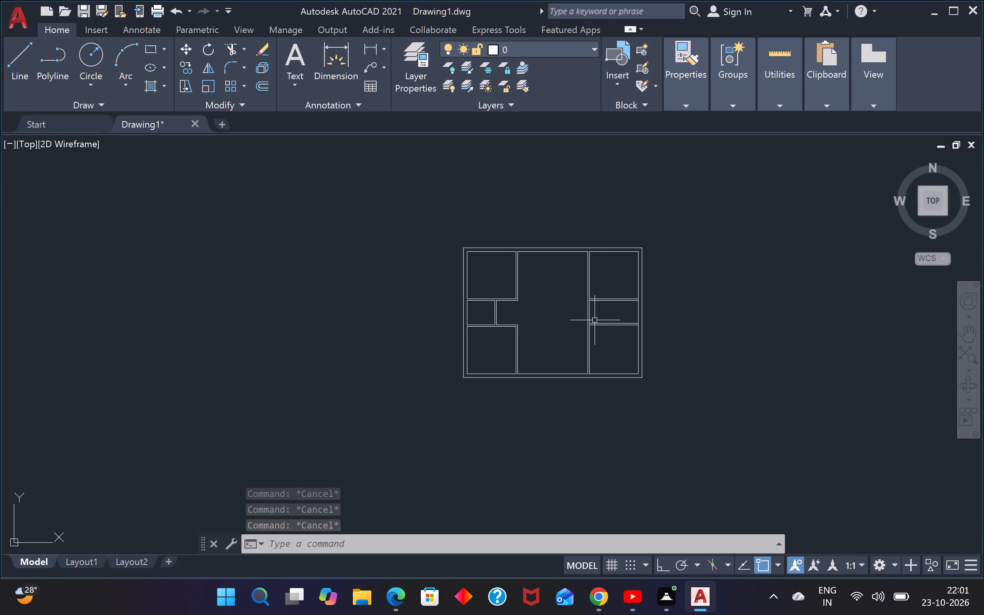
pyautogui.press('space')
pyautogui.scroll(4, 595, 305)
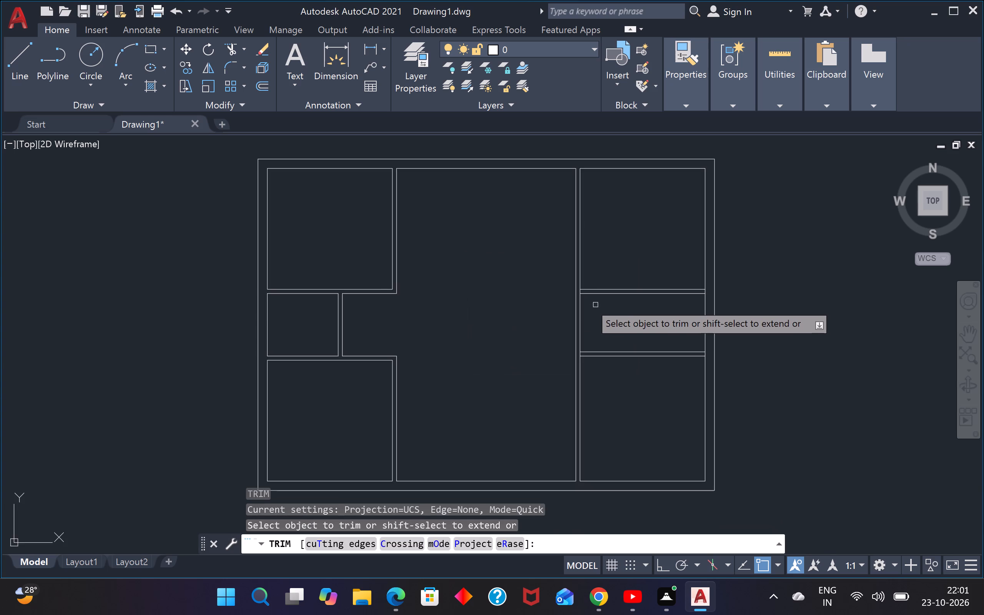
pyautogui.scroll(4, 583, 294)
pyautogui.click(574, 274)
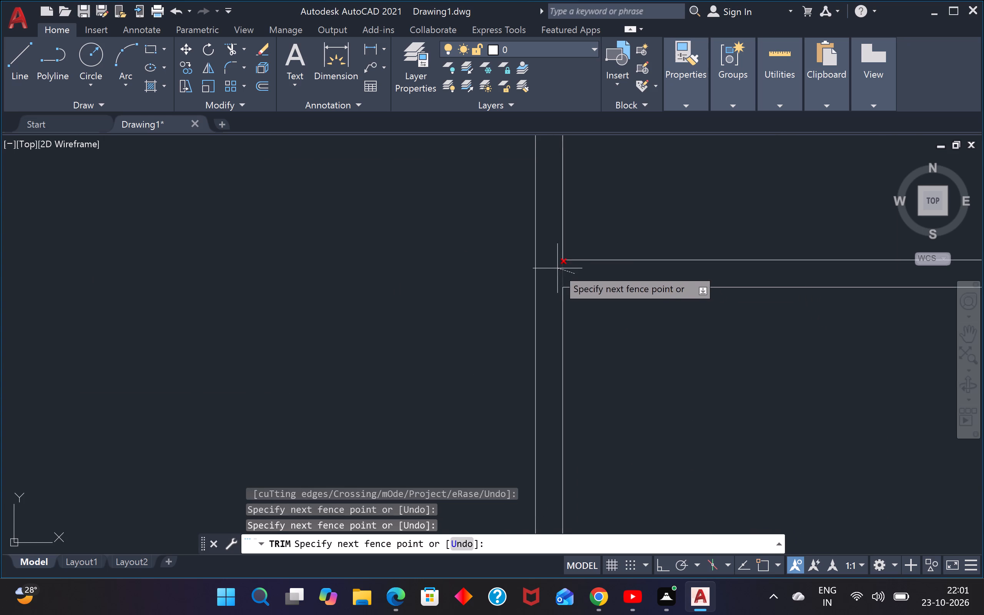
pyautogui.click(557, 268)
pyautogui.scroll(-5, 557, 268)
pyautogui.scroll(4, 551, 336)
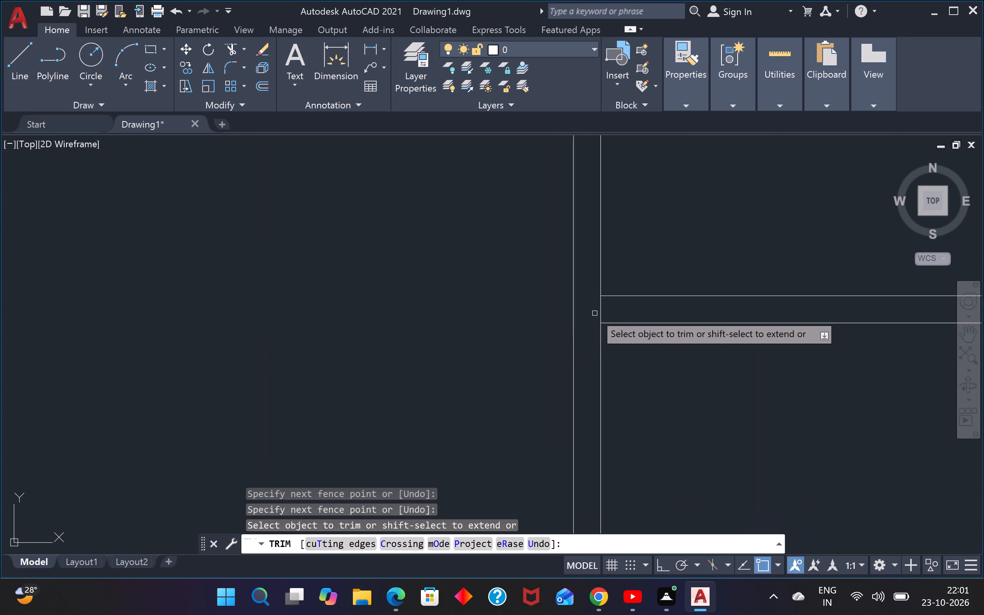
pyautogui.click(595, 313)
pyautogui.click(618, 314)
pyautogui.scroll(-3, 617, 313)
pyautogui.scroll(-4, 647, 352)
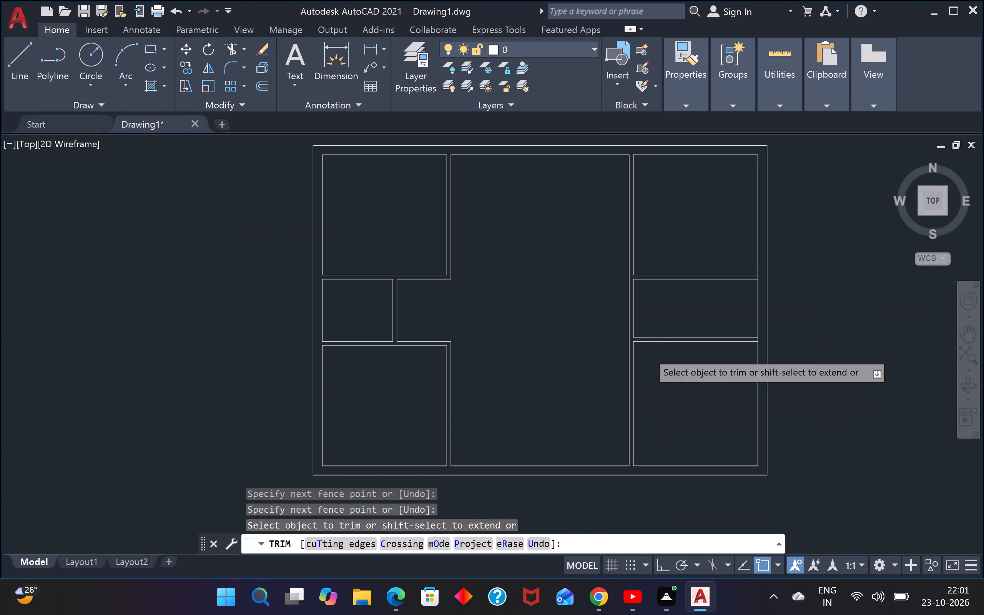
# Trim the right inner wall line between the two faces of each new horizontal partition.
pyautogui.scroll(4, 759, 274)
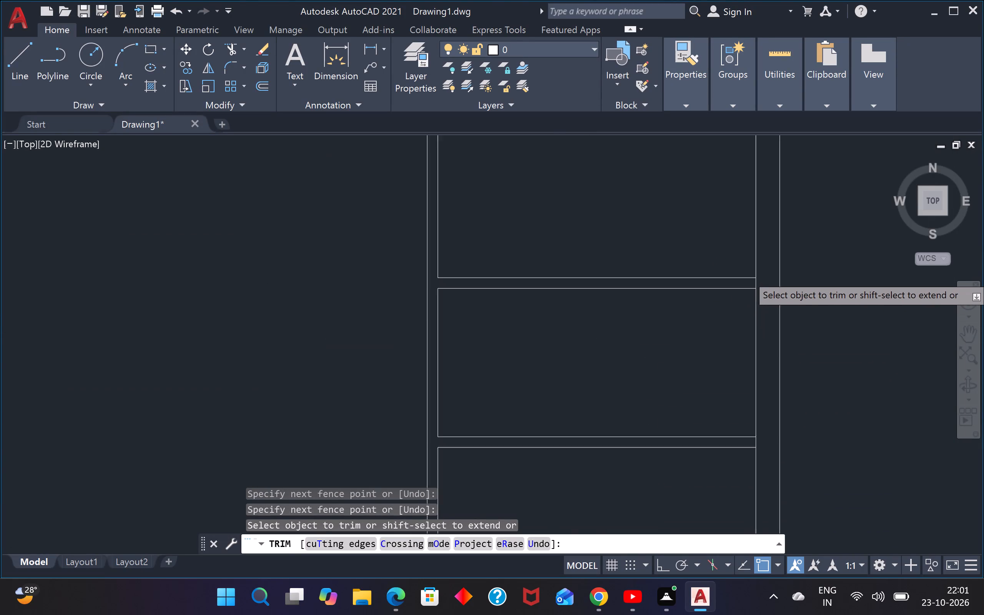
pyautogui.scroll(2, 761, 309)
pyautogui.moveTo(755, 294); pyautogui.dragTo(746, 293)
pyautogui.click(680, 299)
pyautogui.scroll(-4, 696, 277)
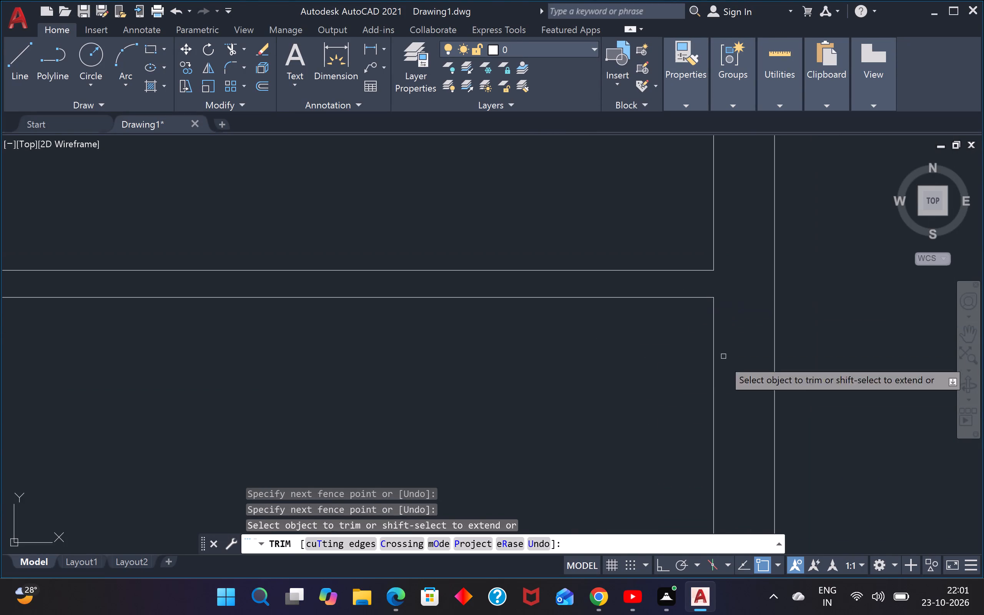
pyautogui.scroll(-4, 748, 338)
pyautogui.scroll(4, 723, 492)
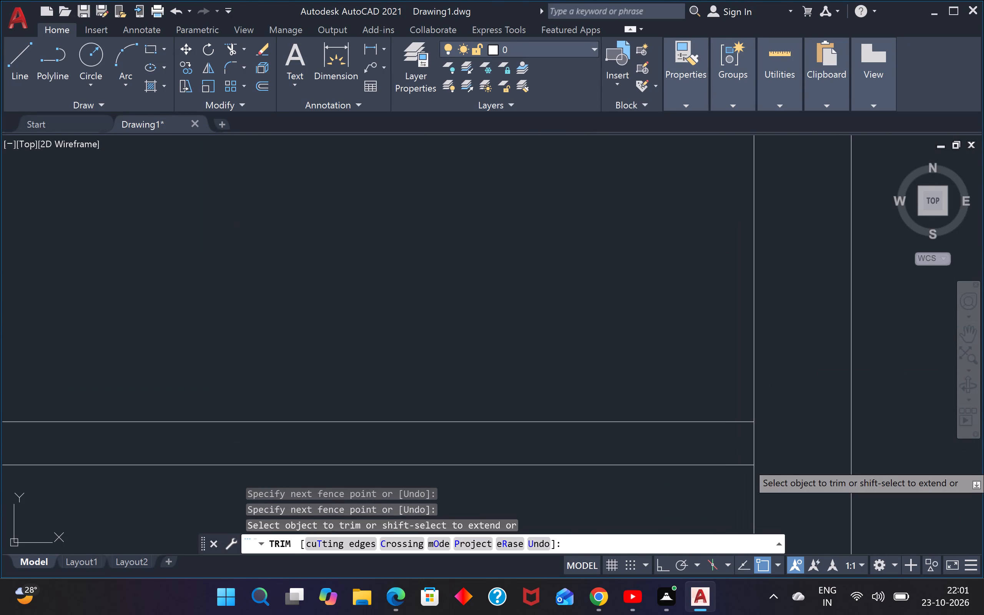
pyautogui.click(760, 439)
pyautogui.click(725, 442)
pyautogui.scroll(-3, 726, 441)
pyautogui.scroll(-3, 622, 351)
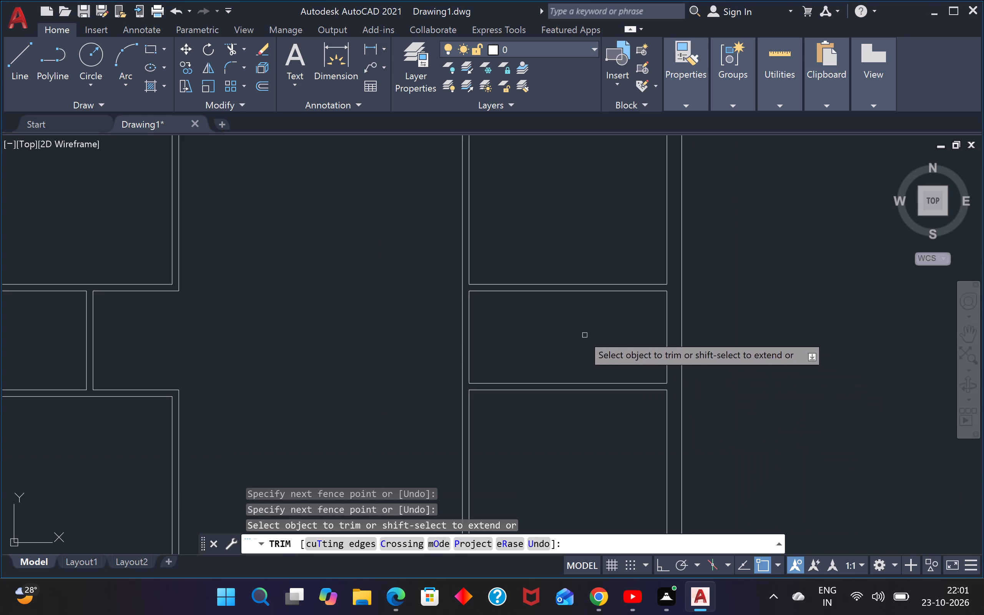
pyautogui.moveTo(581, 334); pyautogui.dragTo(618, 399, button='middle')
pyautogui.scroll(-2, 620, 396)
pyautogui.moveTo(608, 389); pyautogui.dragTo(615, 362, button='middle')
pyautogui.press('Escape')
pyautogui.press('Escape')
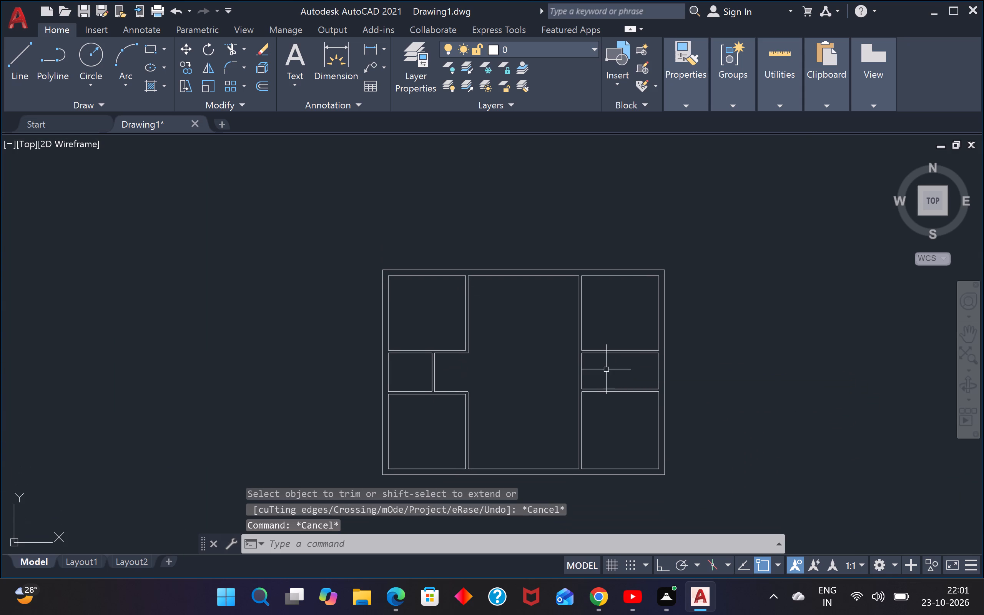
# Offset the right inner wall line of the small middle room on the plan's right side 6' to the left.
pyautogui.write('O')
pyautogui.press('space')
pyautogui.press('5')
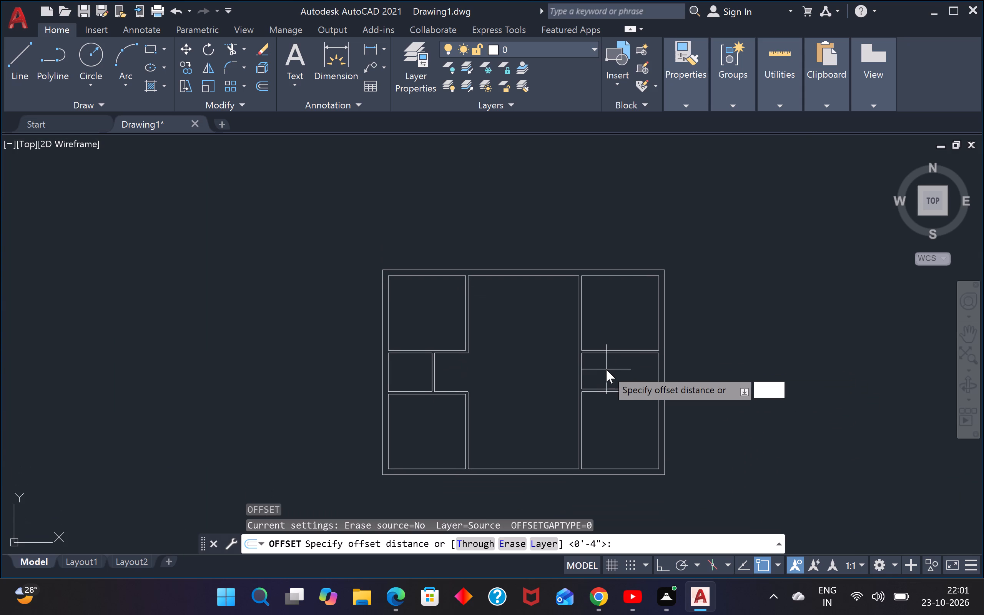
pyautogui.press('BackSpace')
pyautogui.write("6'")
pyautogui.press('Return')
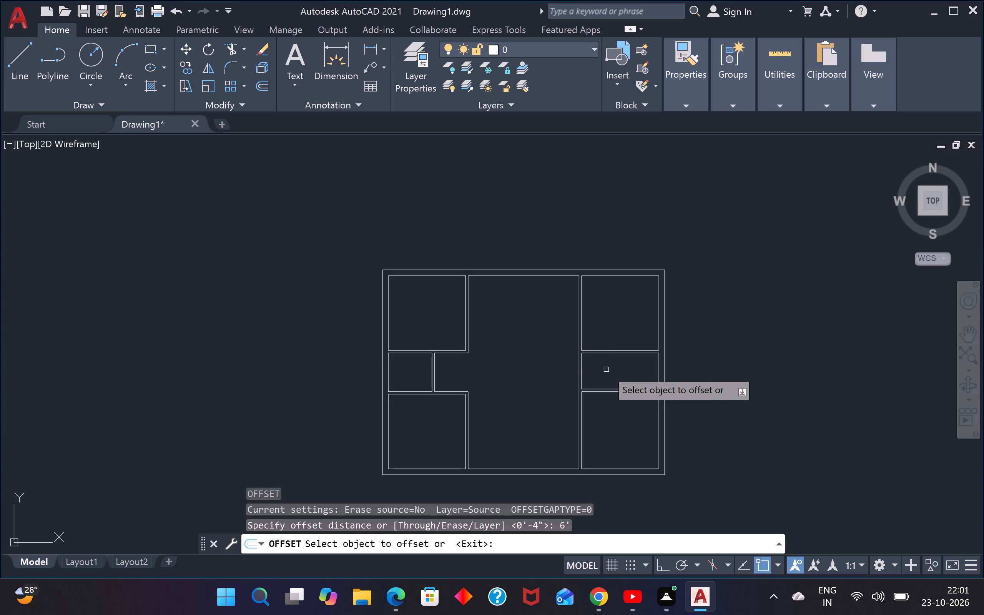
pyautogui.click(652, 372)
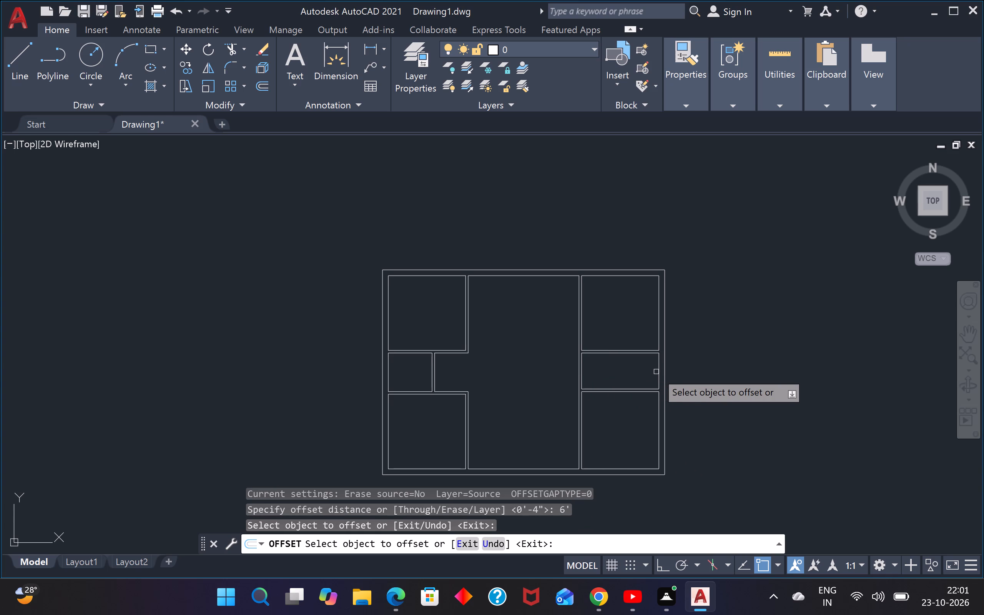
pyautogui.click(658, 372)
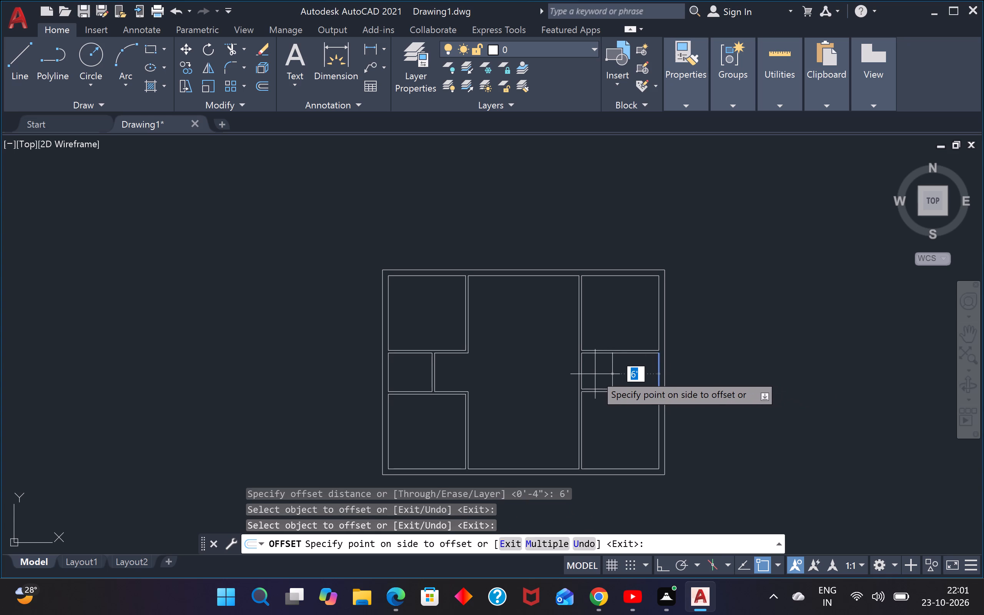
pyautogui.click(595, 374)
pyautogui.press('Escape')
pyautogui.press('Escape')
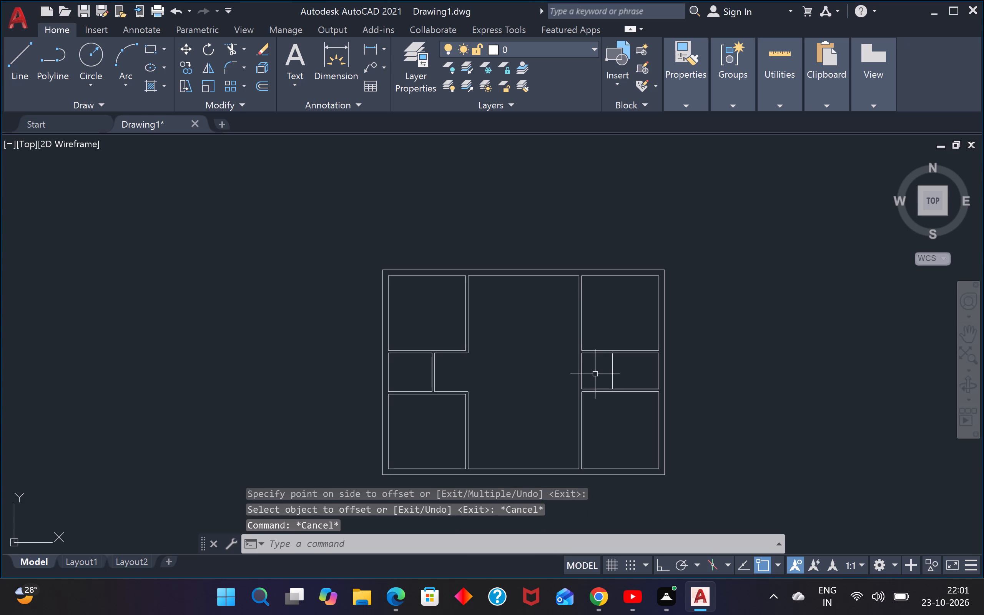
# Offset the new vertical line in the right middle room 4" to the left to form a partition.
pyautogui.write('O')
pyautogui.press('space')
pyautogui.write('4"')
pyautogui.press('Return')
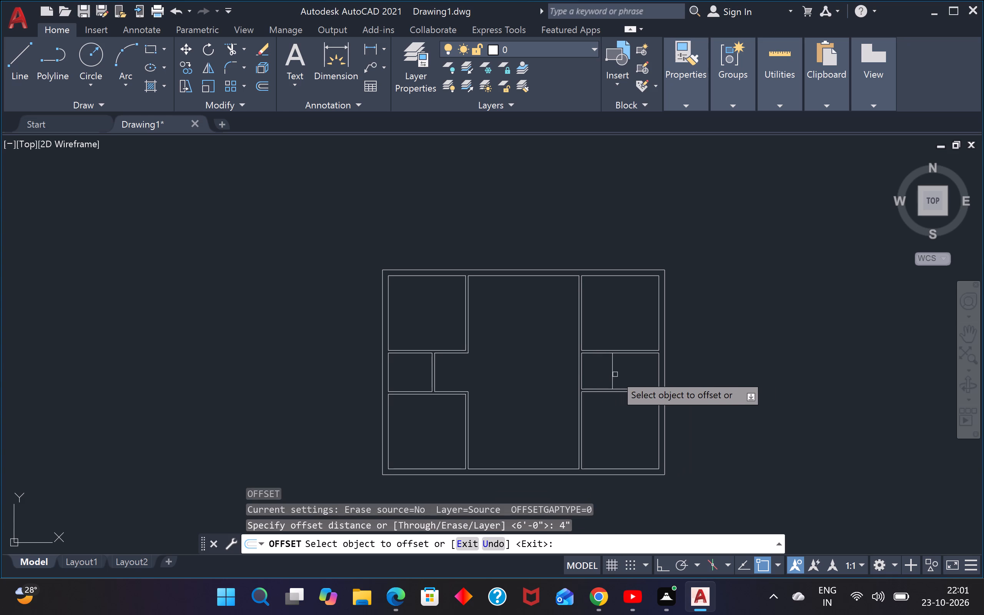
pyautogui.click(613, 374)
pyautogui.click(586, 373)
pyautogui.press('Escape')
pyautogui.press('Escape')
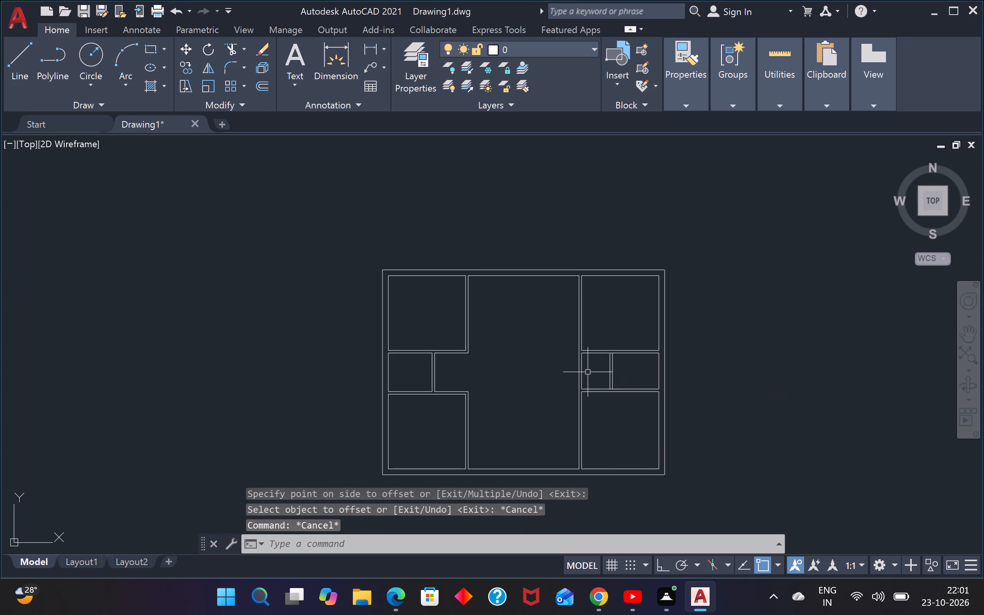
# Extend the right middle room's top and bottom lines to the left face of the right vertical partition.
pyautogui.write('EX')
pyautogui.press('space')
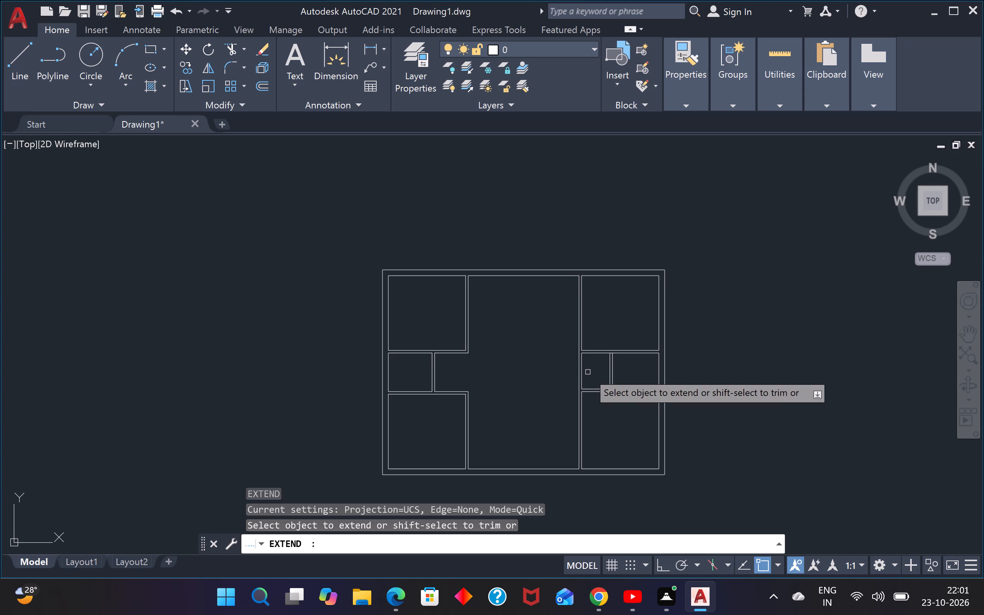
pyautogui.scroll(3, 588, 372)
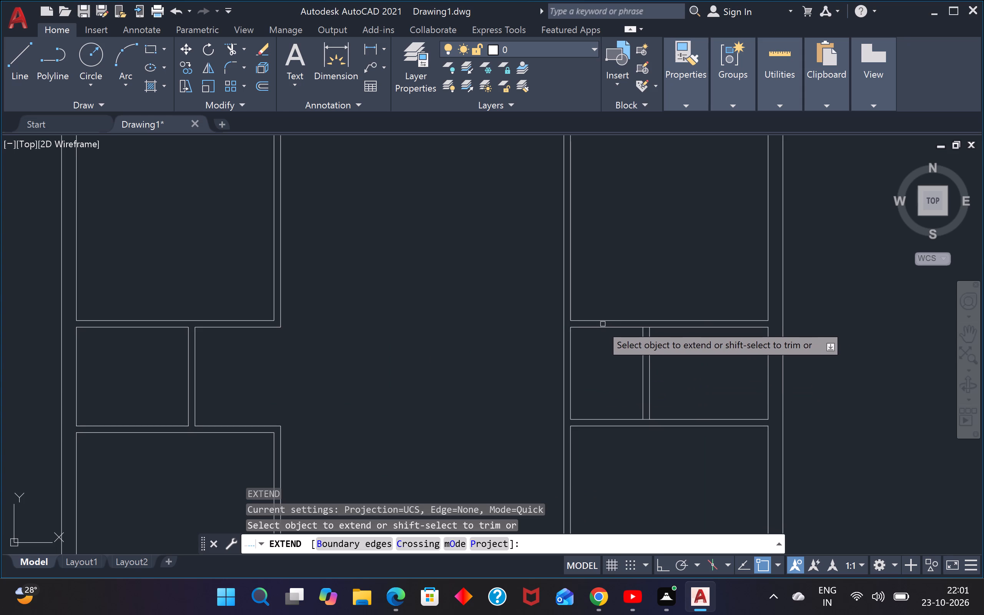
pyautogui.click(586, 329)
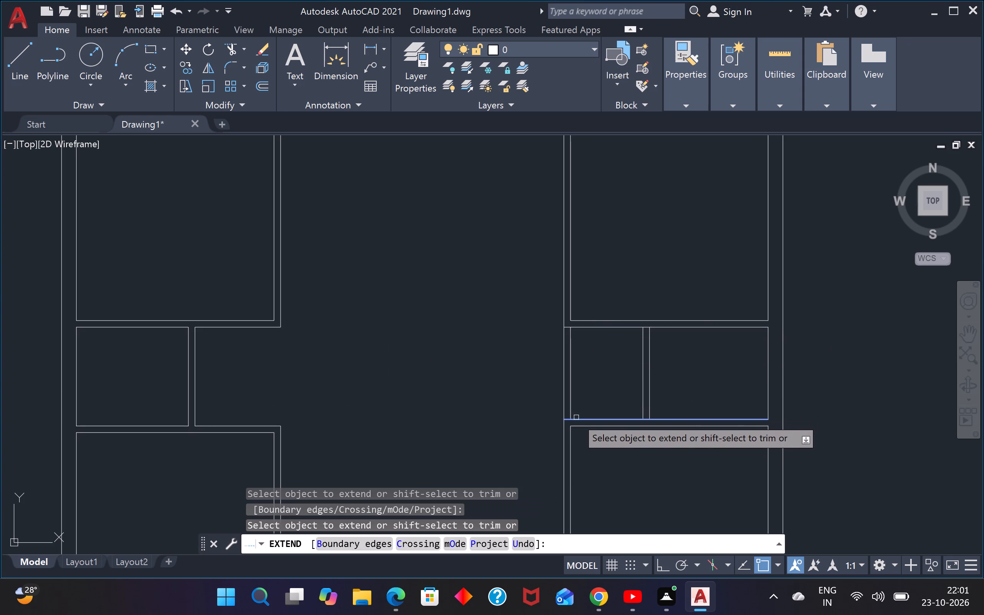
pyautogui.click(576, 417)
pyautogui.press('Escape')
pyautogui.press('Escape')
# Trim both faces of the right vertical partition between the extended lines to open the passage into the large room.
pyautogui.press('t')
pyautogui.press('r')
pyautogui.press('space')
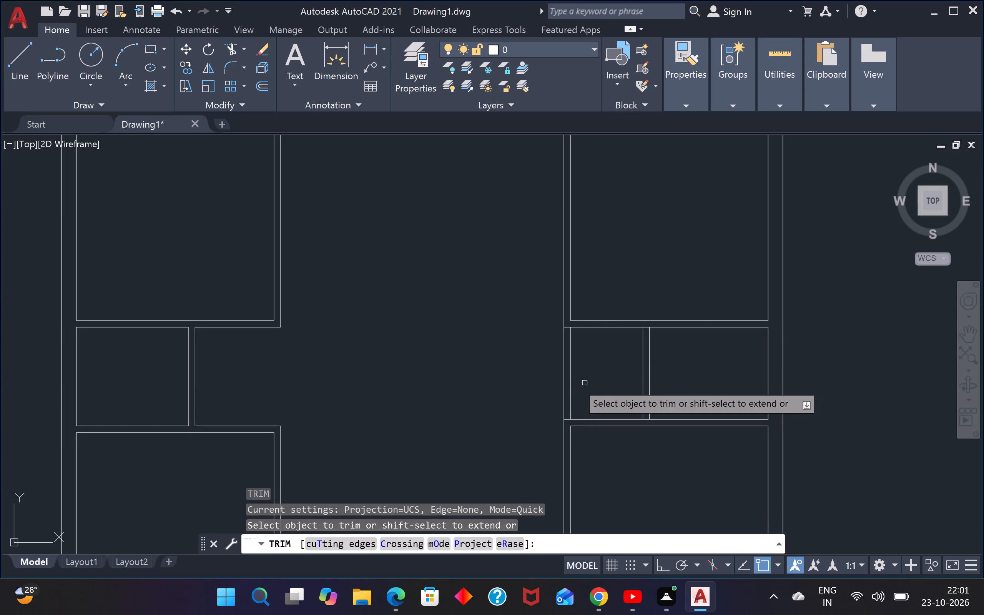
pyautogui.click(576, 382)
pyautogui.click(529, 384)
pyautogui.scroll(-3, 541, 368)
pyautogui.moveTo(541, 368); pyautogui.dragTo(660, 354, button='middle')
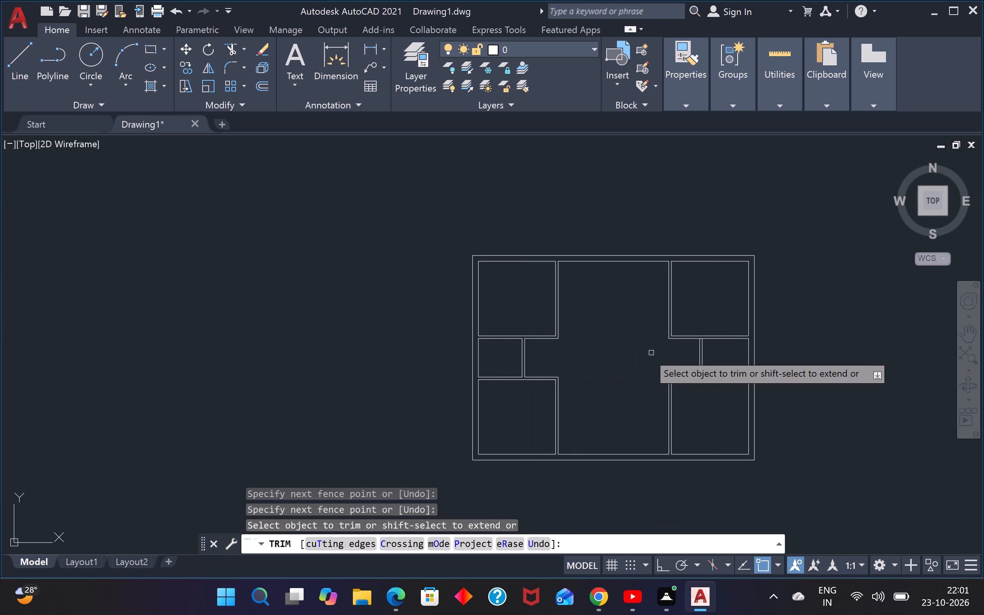
pyautogui.press('Escape')
pyautogui.press('Escape')
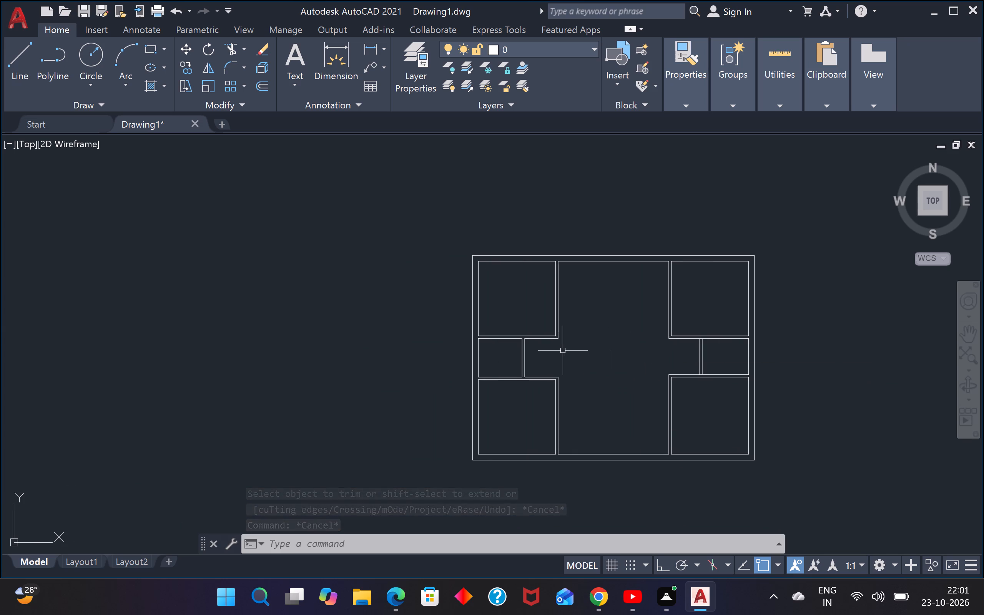
pyautogui.press('Escape')
pyautogui.press('Escape')
pyautogui.press('Escape')
# Turn on Ortho mode and try drawing a short line from the upper-left room's lower-right inner corner to the partition's lower face.
pyautogui.write('L')
pyautogui.press('space')
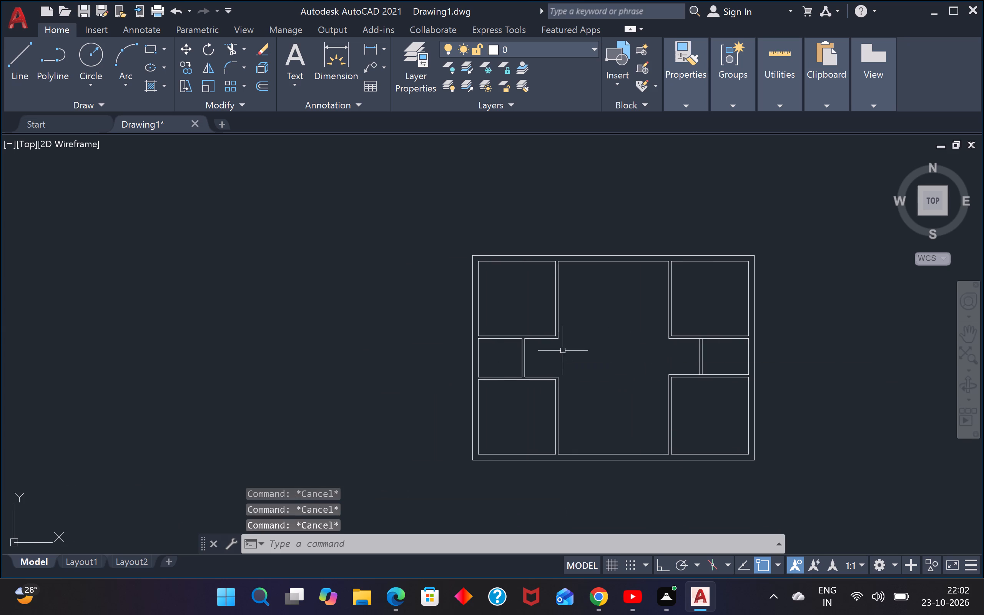
pyautogui.scroll(3, 562, 349)
pyautogui.scroll(4, 534, 317)
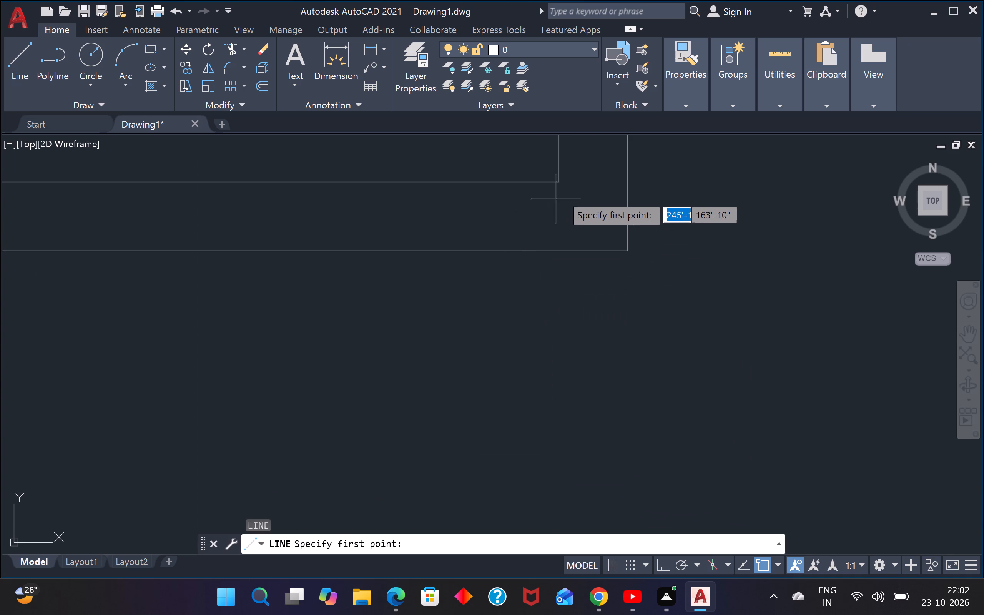
pyautogui.click(560, 183)
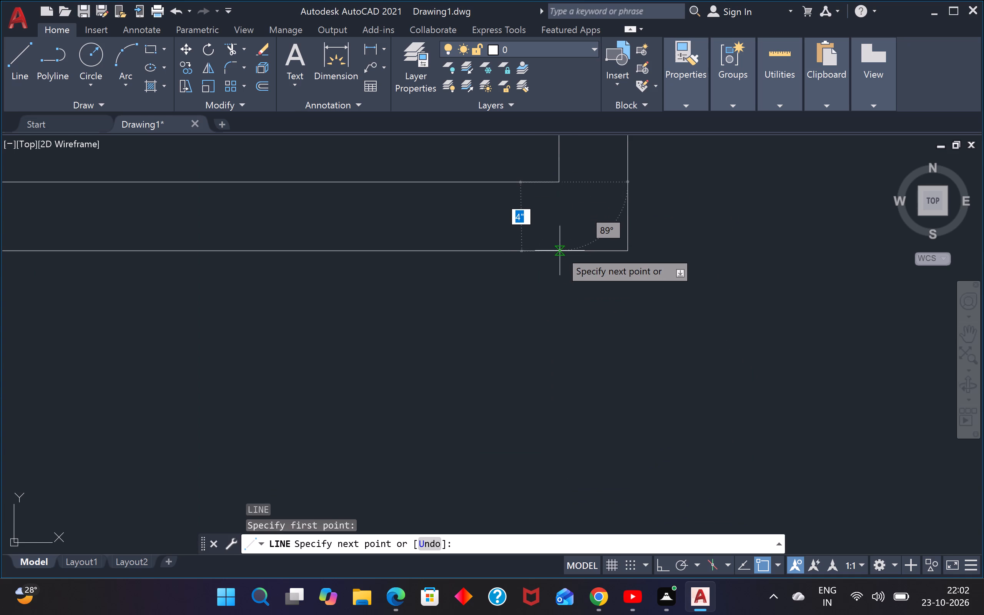
pyautogui.press('F8')
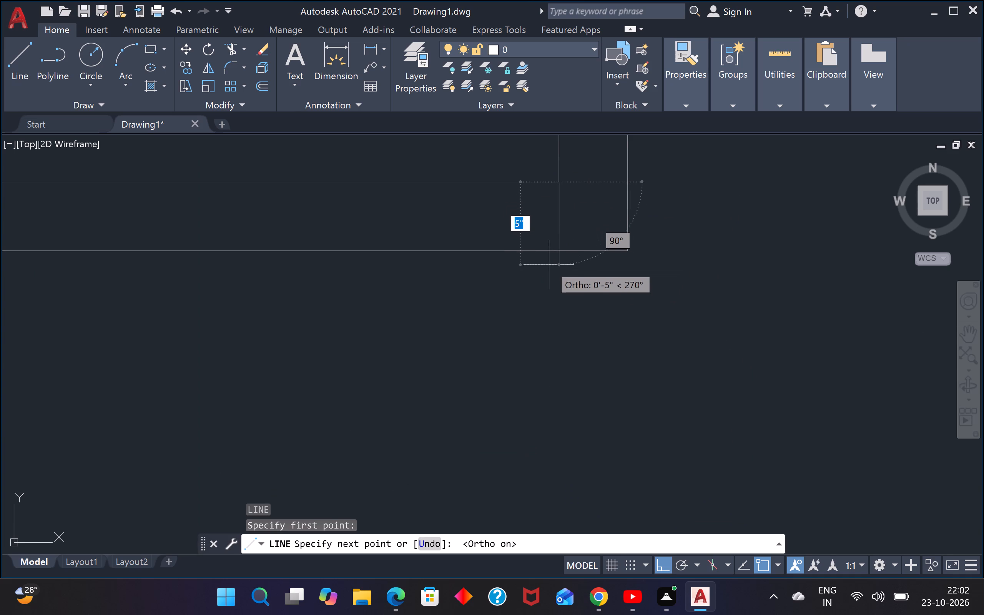
pyautogui.click(561, 253)
pyautogui.press('Escape')
pyautogui.scroll(-4, 562, 255)
pyautogui.scroll(4, 567, 249)
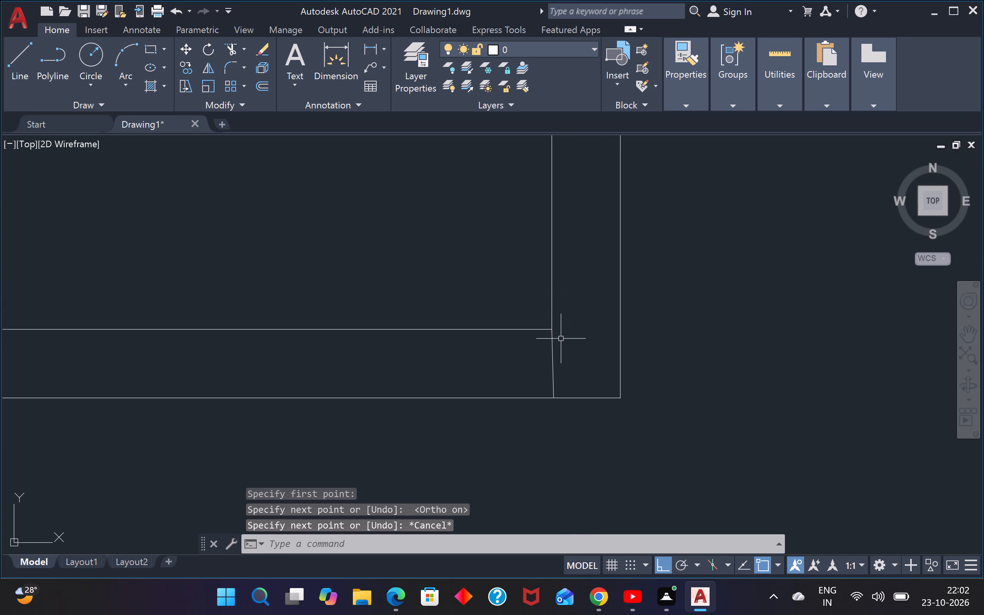
# Erase the slightly slanted short line at the upper-left room's lower-right corner.
pyautogui.click(560, 339)
pyautogui.click(554, 340)
pyautogui.click(557, 348)
pyautogui.click(532, 353)
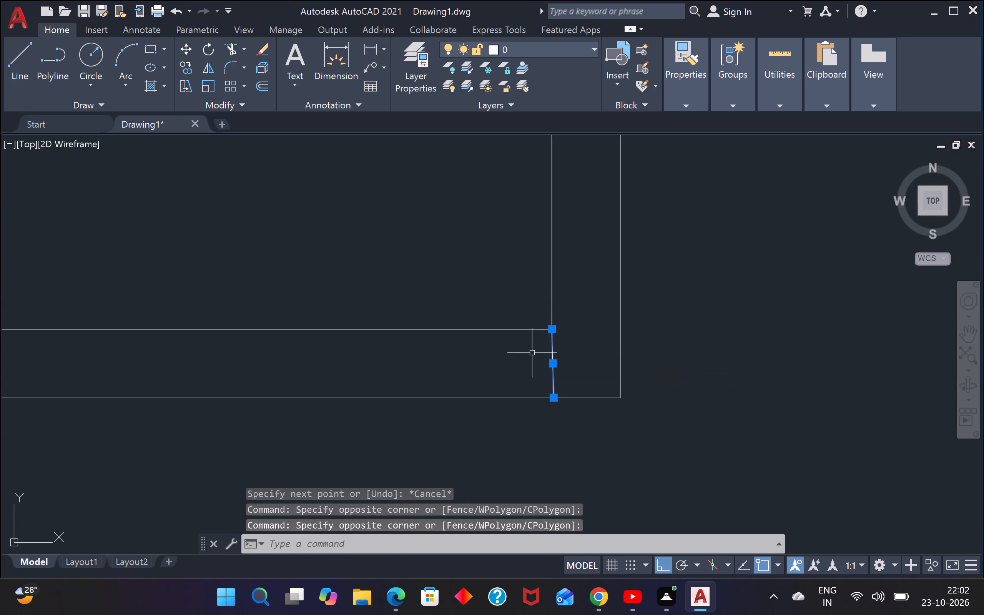
pyautogui.press('Delete')
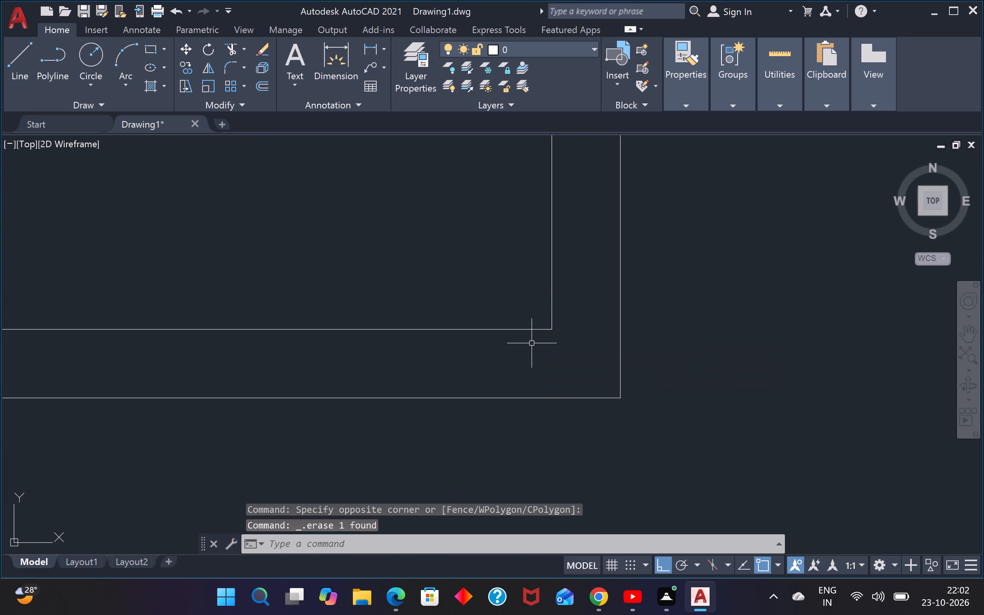
# Draw a vertical line down from the upper-left room's lower-right inner corner, past the partition's lower face.
pyautogui.write('L')
pyautogui.press('space')
pyautogui.click(552, 326)
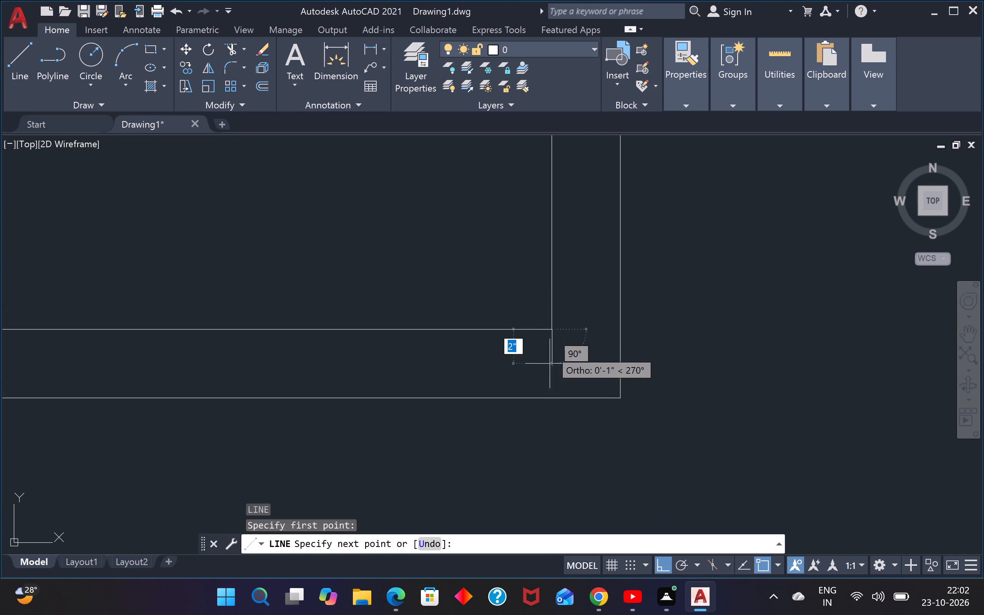
pyautogui.click(551, 441)
pyautogui.press('Escape')
# Trim the new vertical line's overhang below the upper-left room's partition.
pyautogui.press('t')
pyautogui.write('R')
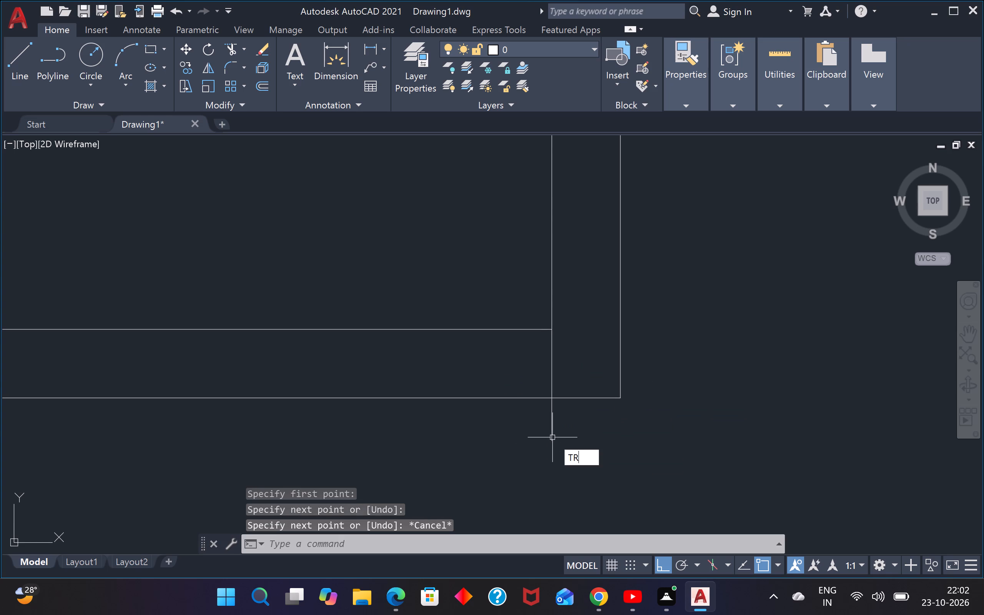
pyautogui.press('space')
pyautogui.moveTo(563, 424); pyautogui.dragTo(558, 421)
pyautogui.click(539, 420)
pyautogui.scroll(-3, 545, 417)
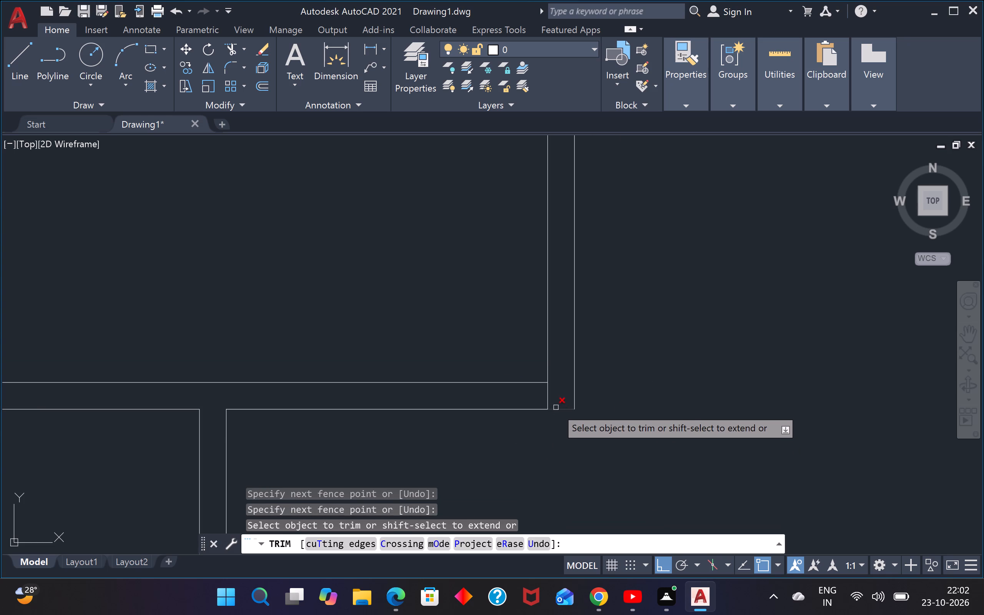
pyautogui.scroll(-2, 556, 406)
pyautogui.moveTo(554, 430); pyautogui.dragTo(587, 363, button='middle')
pyautogui.scroll(-2, 595, 396)
pyautogui.scroll(2, 586, 445)
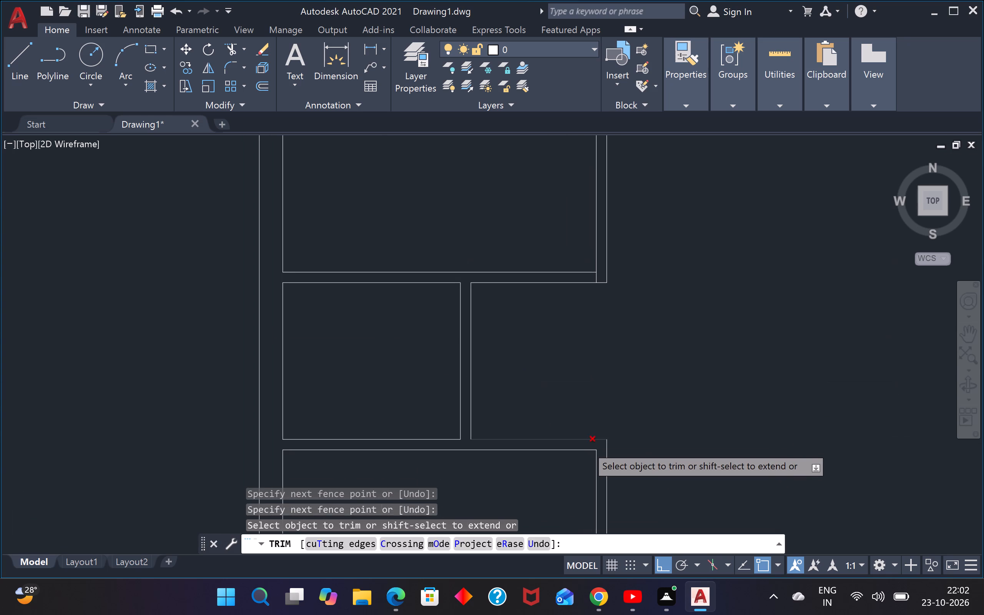
pyautogui.moveTo(590, 417); pyautogui.dragTo(591, 317, button='middle')
pyautogui.press('Escape')
pyautogui.press('Escape')
# Draw a vertical line about 6" long up from the lower-left room's upper-right inner corner, past the partition's upper face.
pyautogui.press('l')
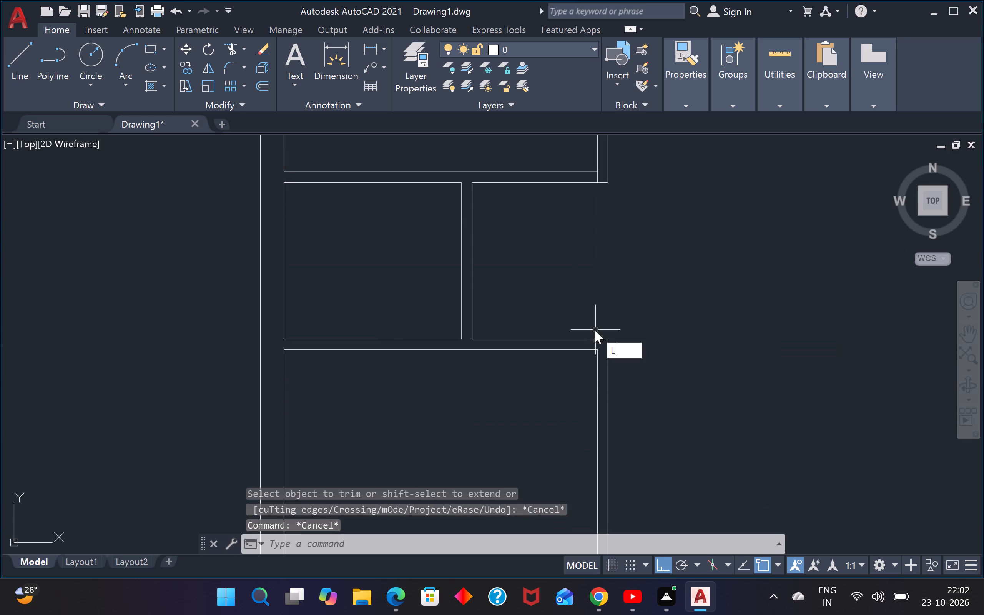
pyautogui.press('space')
pyautogui.scroll(3, 593, 359)
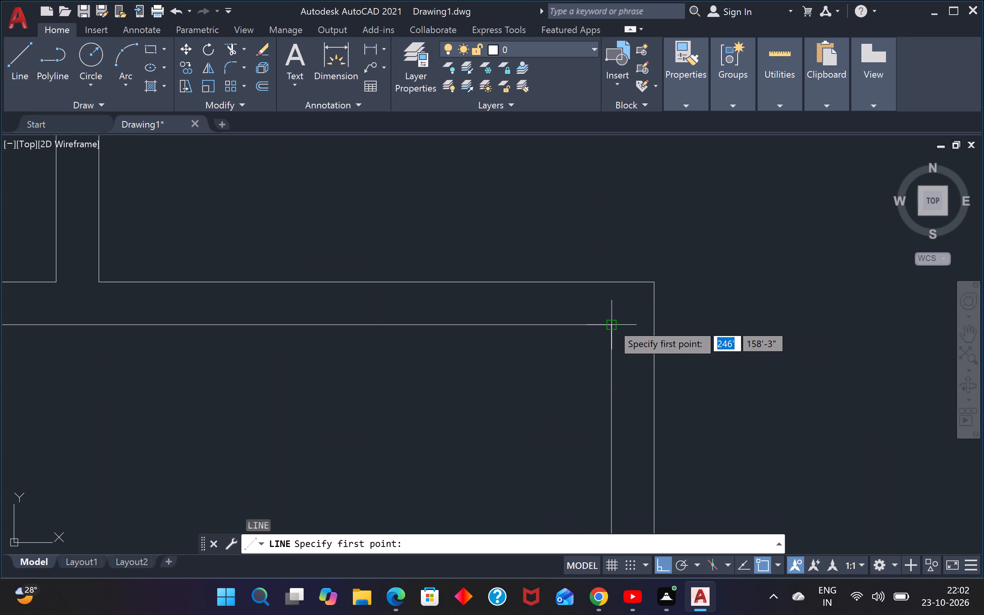
pyautogui.click(612, 323)
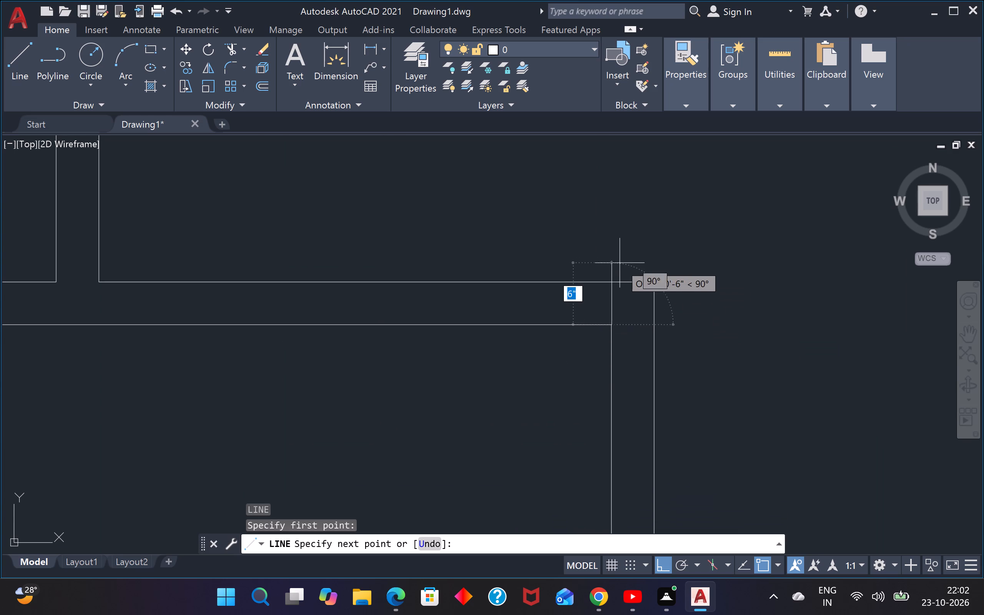
pyautogui.click(621, 257)
pyautogui.press('Escape')
# Trim the vertical line's overhang above the lower-left room's partition.
pyautogui.write('TR')
pyautogui.press('space')
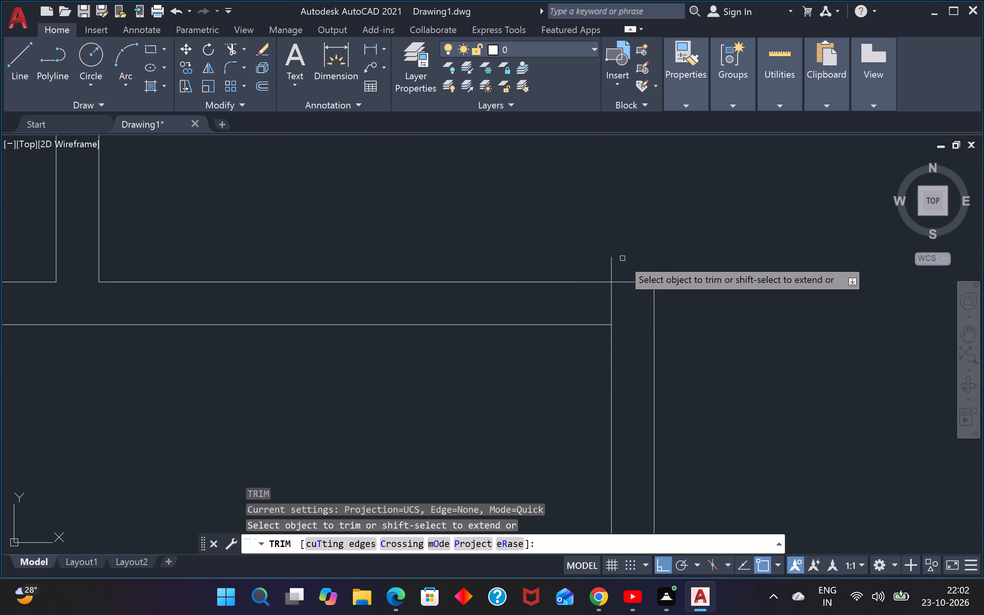
pyautogui.click(623, 259)
pyautogui.click(603, 268)
pyautogui.scroll(-5, 603, 249)
pyautogui.moveTo(571, 226); pyautogui.dragTo(650, 317, button='middle')
pyautogui.scroll(-1, 663, 290)
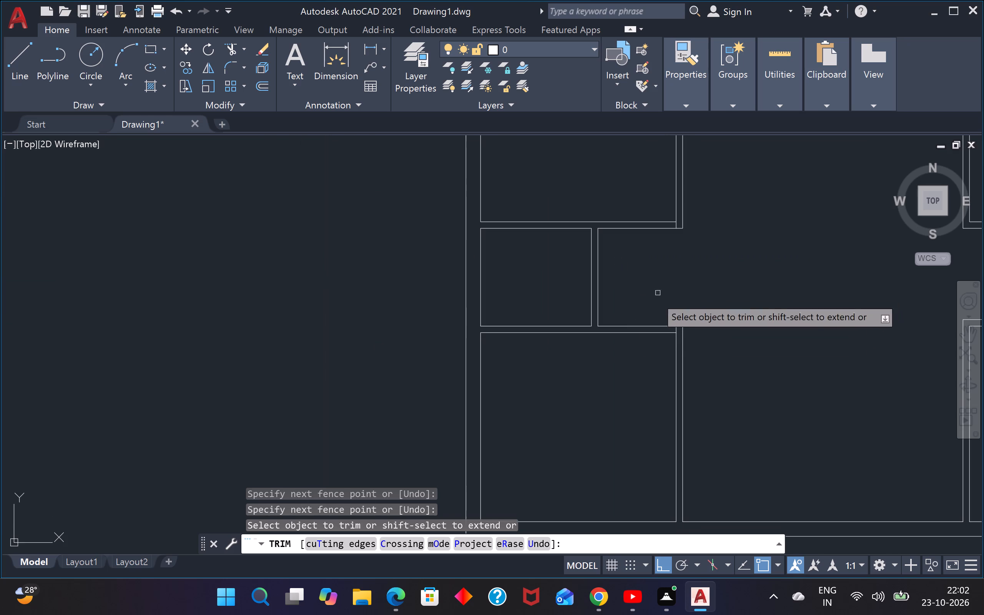
pyautogui.moveTo(633, 266); pyautogui.dragTo(606, 265, button='middle')
pyautogui.press('Escape')
pyautogui.press('Escape')
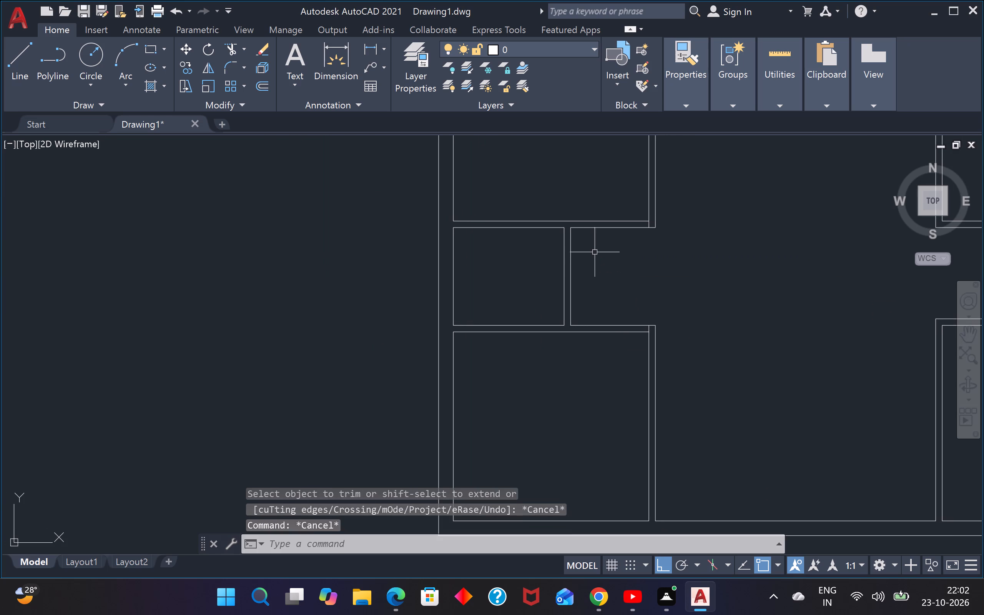
# Draw a short horizontal line joining the two faces of the left middle room's vertical partition at its top end.
pyautogui.write('L')
pyautogui.press('space')
pyautogui.scroll(3, 555, 216)
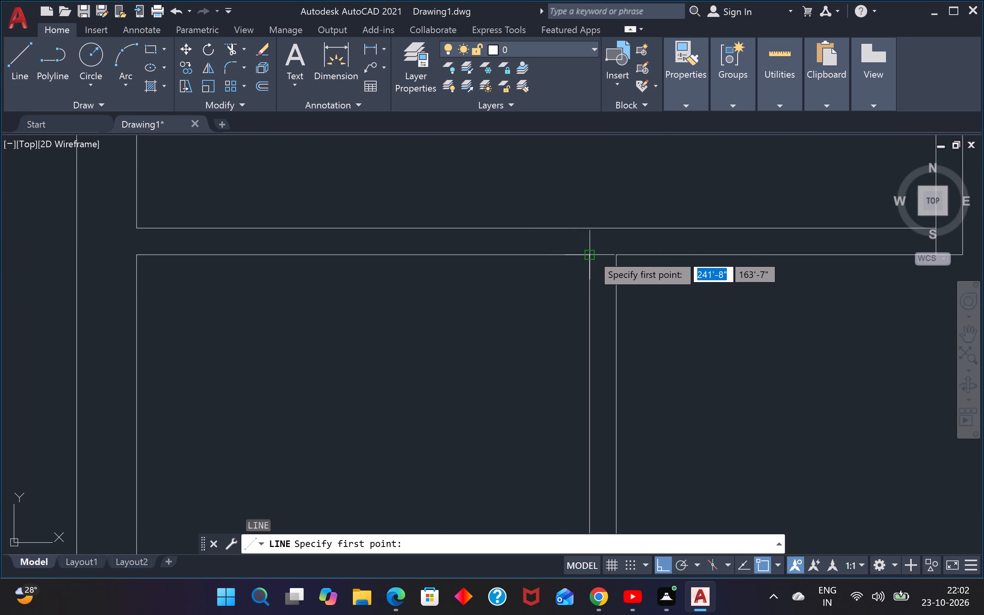
pyautogui.click(592, 254)
pyautogui.click(615, 252)
pyautogui.press('Escape')
# Trim the wall-line segments between the two faces of the right middle room's vertical partition at its top and bottom ends.
pyautogui.scroll(-5, 615, 255)
pyautogui.moveTo(682, 315); pyautogui.dragTo(540, 285, button='middle')
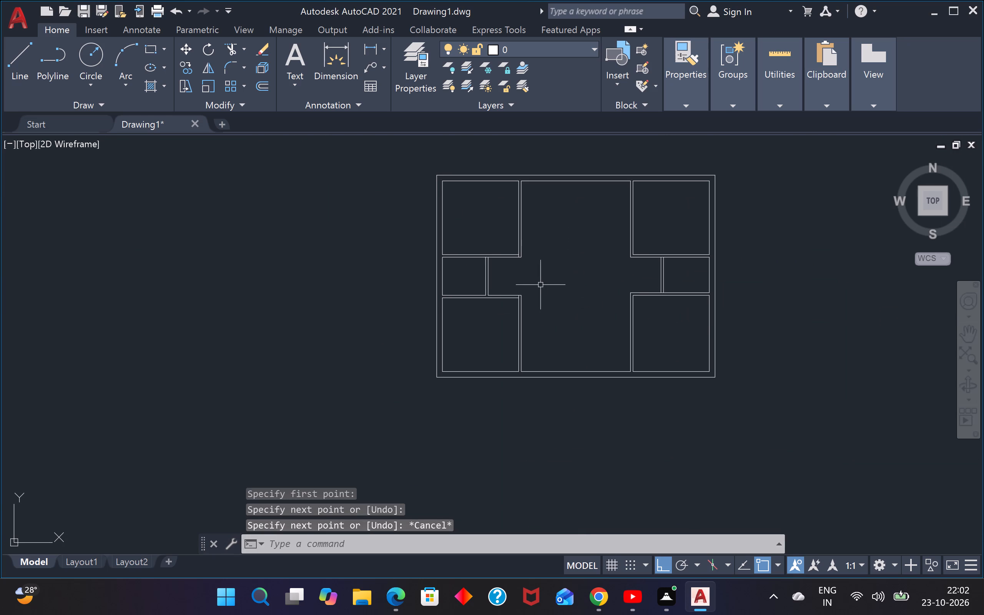
pyautogui.press('space')
pyautogui.scroll(3, 688, 261)
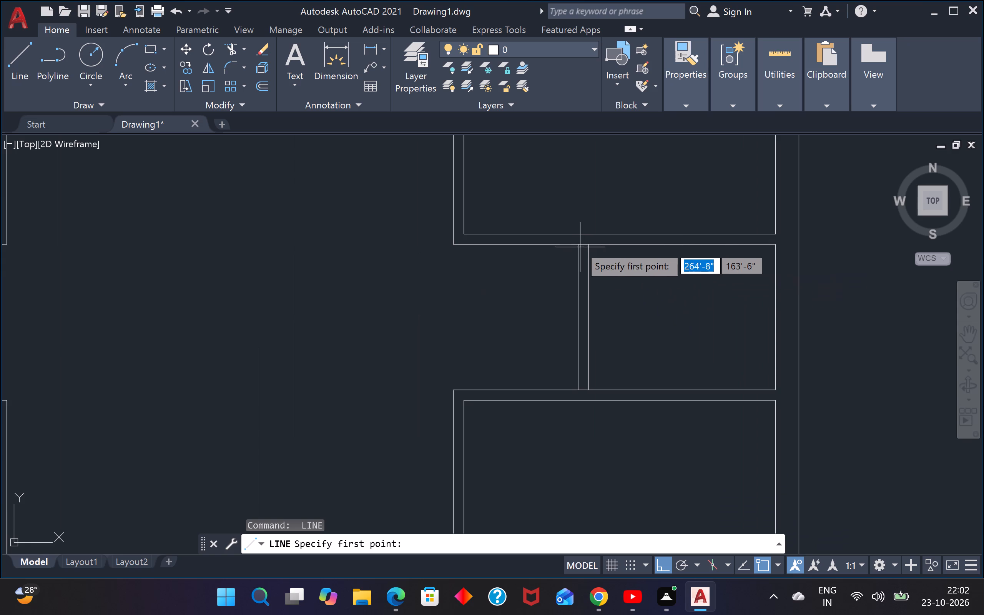
pyautogui.scroll(2, 579, 246)
pyautogui.press('Escape')
pyautogui.write('TR')
pyautogui.press('space')
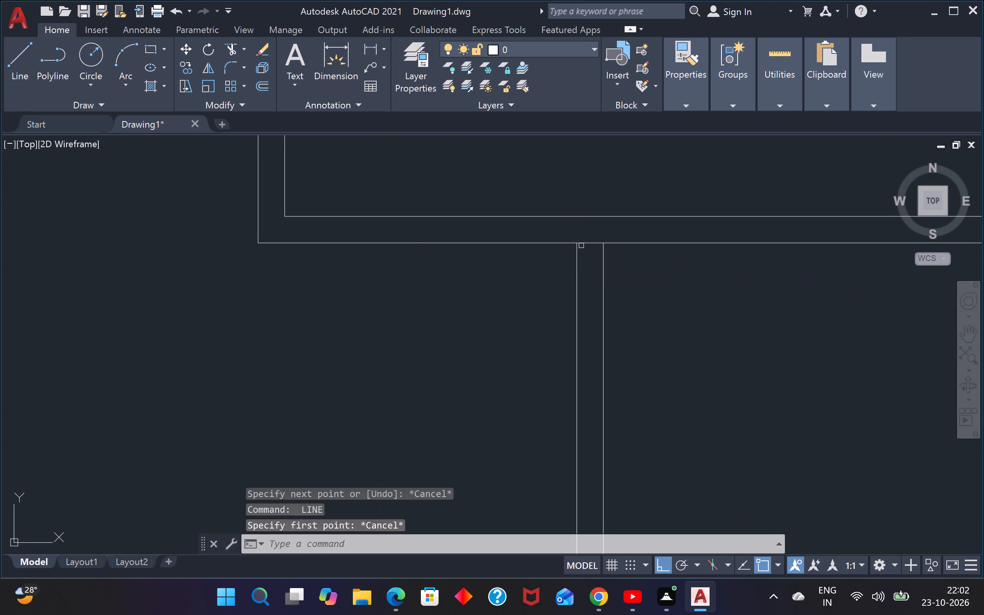
pyautogui.click(593, 230)
pyautogui.click(595, 245)
pyautogui.scroll(-4, 595, 245)
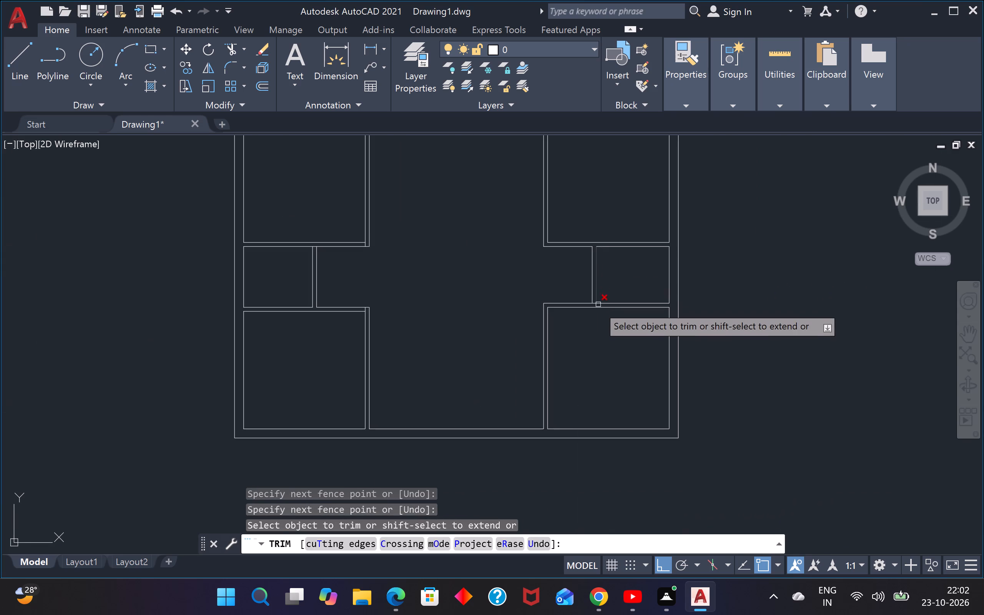
pyautogui.scroll(4, 593, 300)
pyautogui.click(603, 311)
pyautogui.click(599, 322)
pyautogui.scroll(-4, 604, 322)
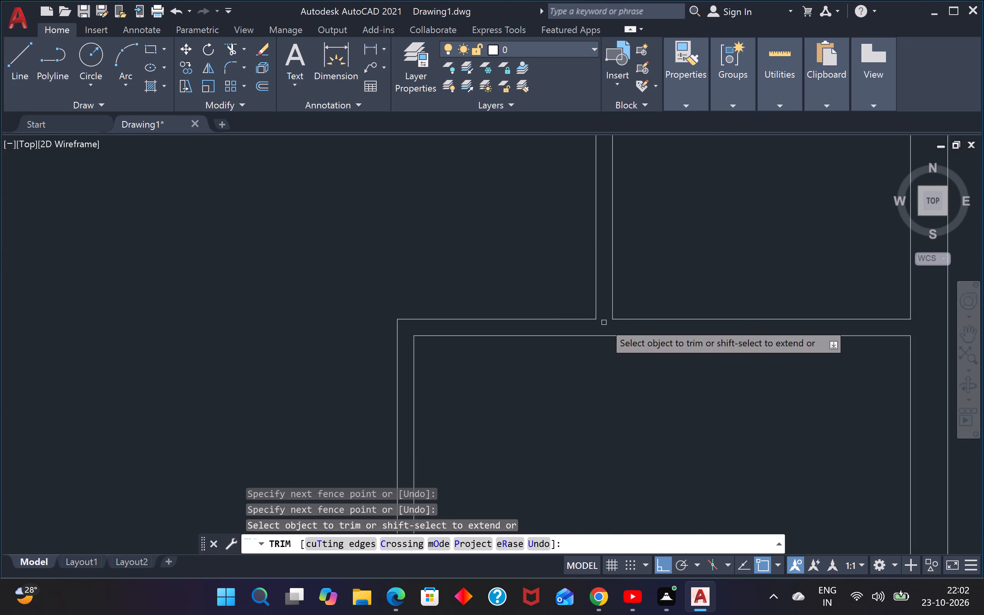
pyautogui.press('Escape')
pyautogui.press('Escape')
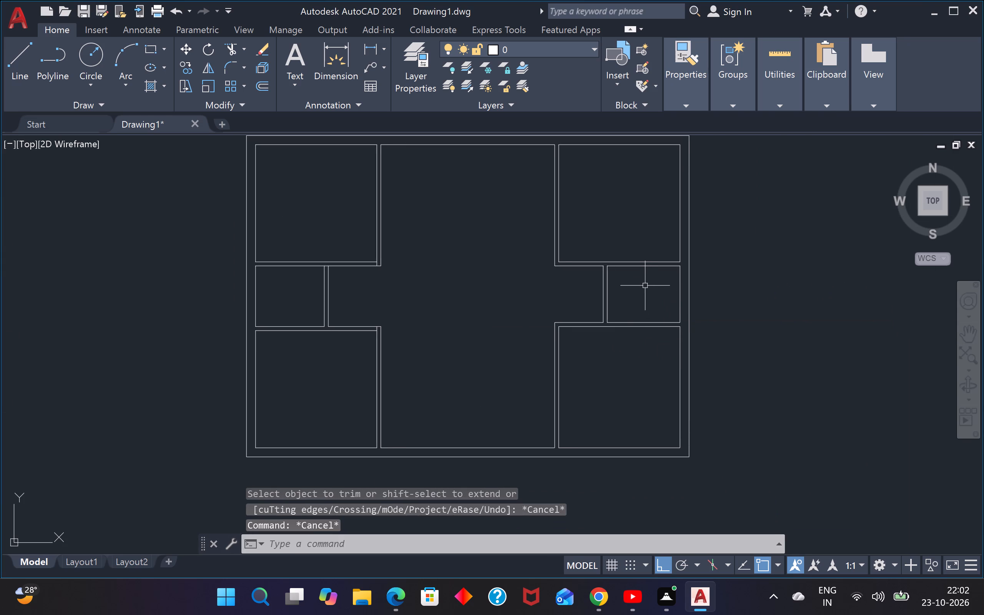
# Draw a short horizontal line closing the top end of the right middle room's vertical partition.
pyautogui.press('l')
pyautogui.press('space')
pyautogui.scroll(4, 615, 271)
pyautogui.click(541, 238)
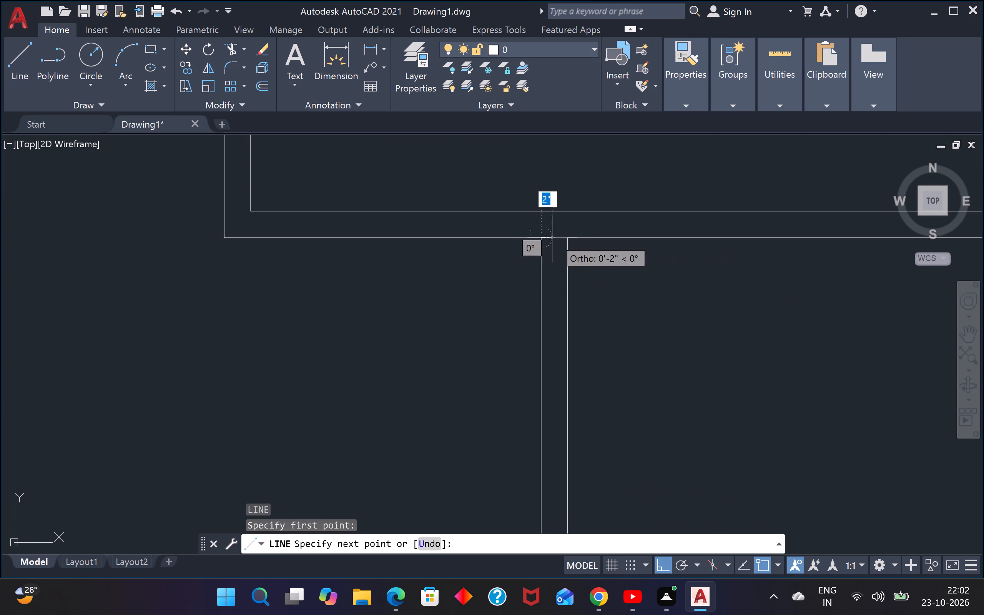
pyautogui.click(566, 237)
pyautogui.press('Escape')
# Draw a vertical line down from the upper-right room's lower-left inner corner, past the partition's lower face.
pyautogui.scroll(-5, 566, 237)
pyautogui.scroll(1, 557, 249)
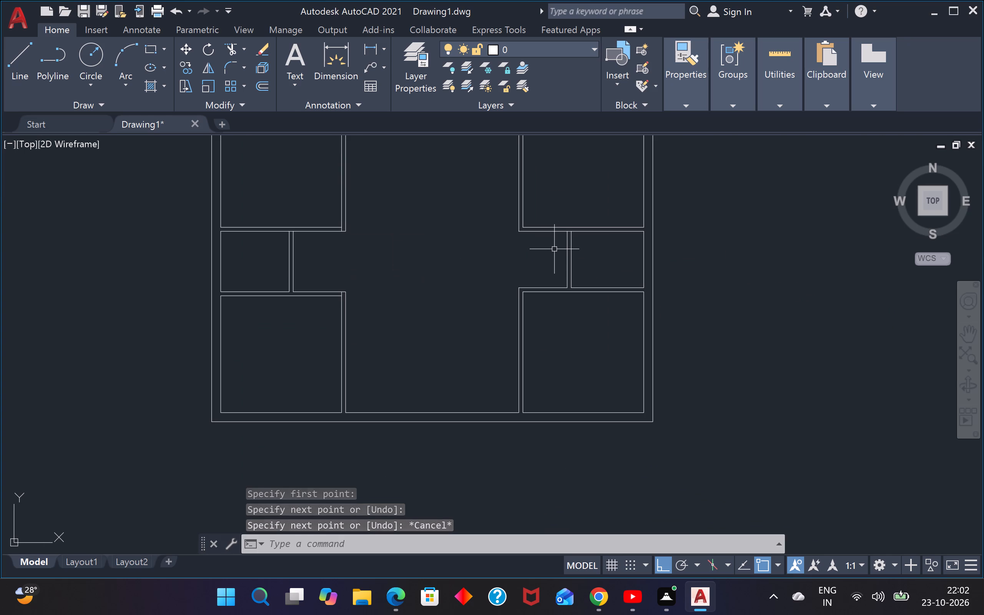
pyautogui.write('L')
pyautogui.press('space')
pyautogui.scroll(2, 545, 248)
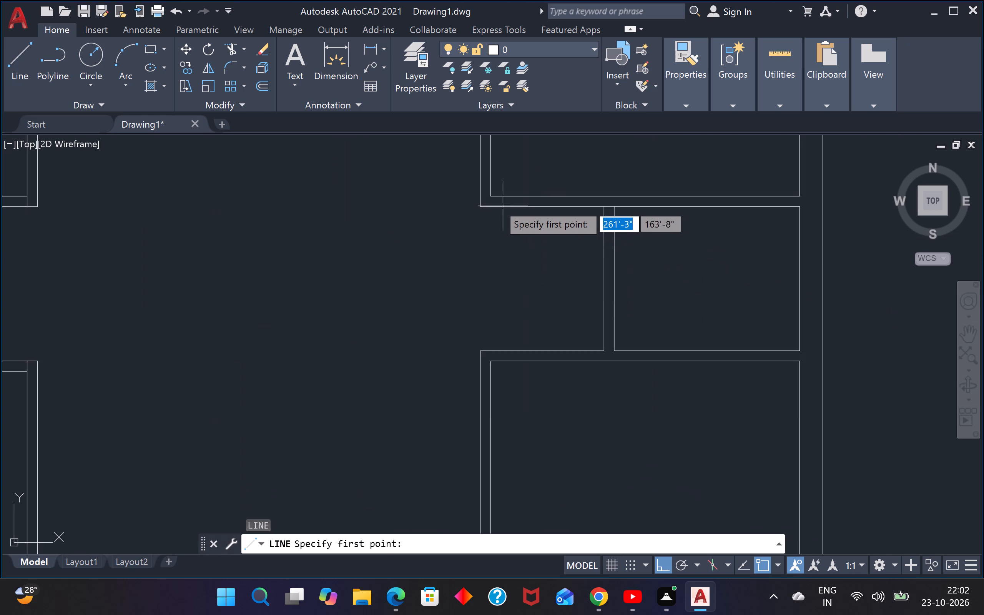
pyautogui.click(489, 194)
pyautogui.scroll(3, 492, 199)
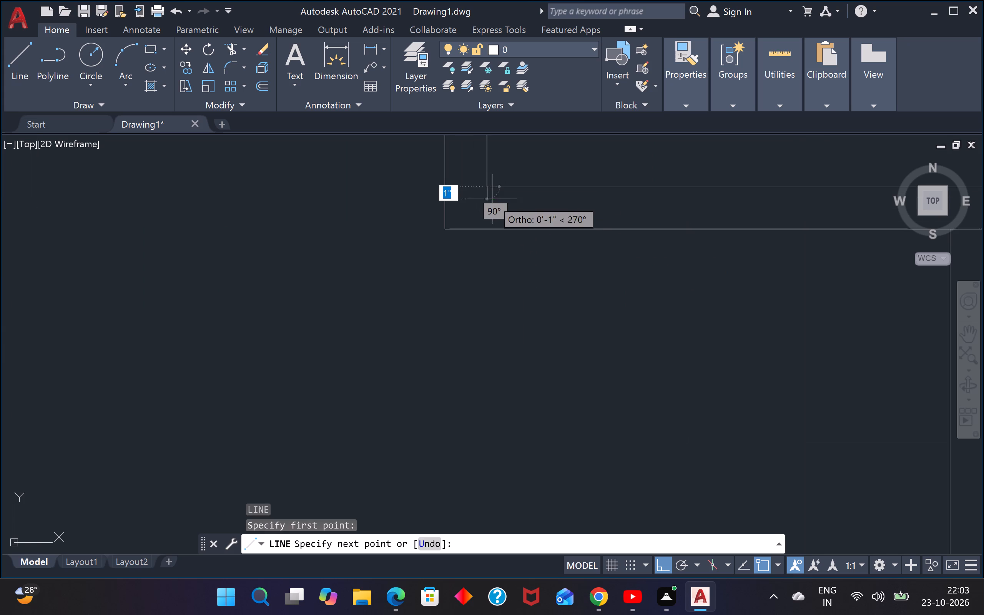
pyautogui.click(492, 283)
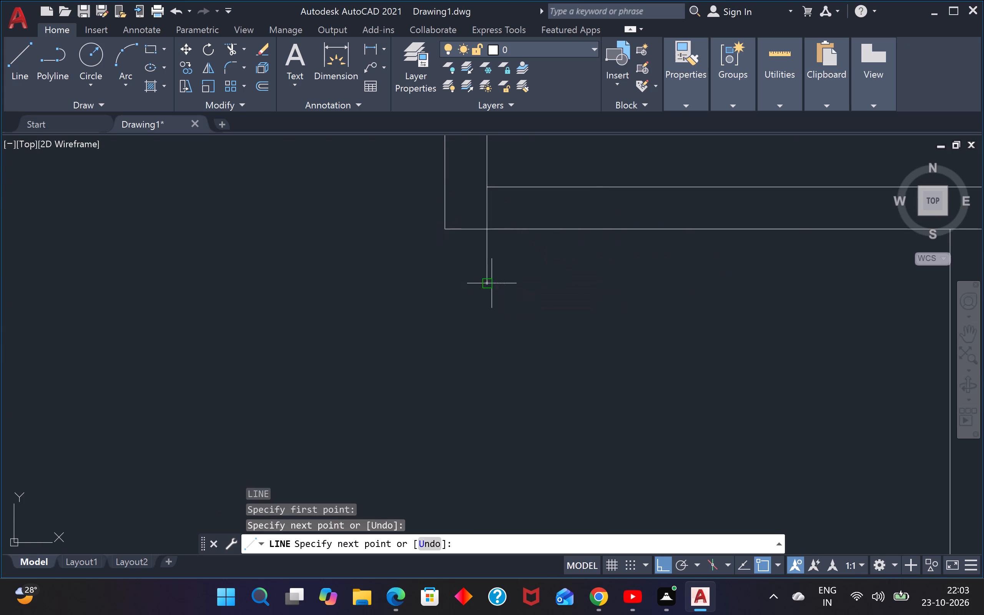
pyautogui.press('Escape')
# Draw a vertical line up from the lower-right room's upper-left inner corner, past the partition's upper face.
pyautogui.scroll(-4, 491, 261)
pyautogui.press('space')
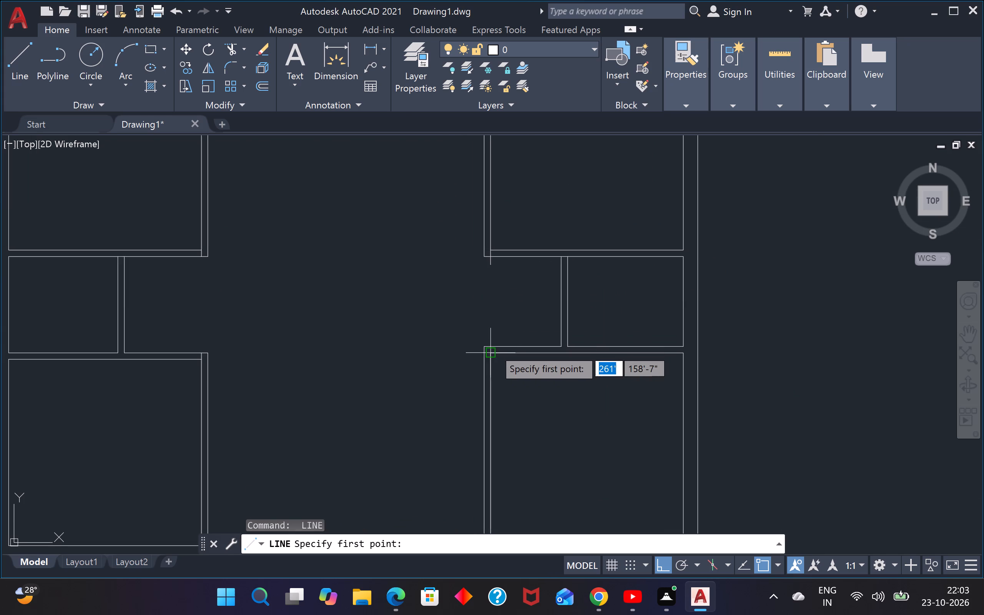
pyautogui.scroll(3, 494, 348)
pyautogui.click(487, 371)
pyautogui.click(489, 311)
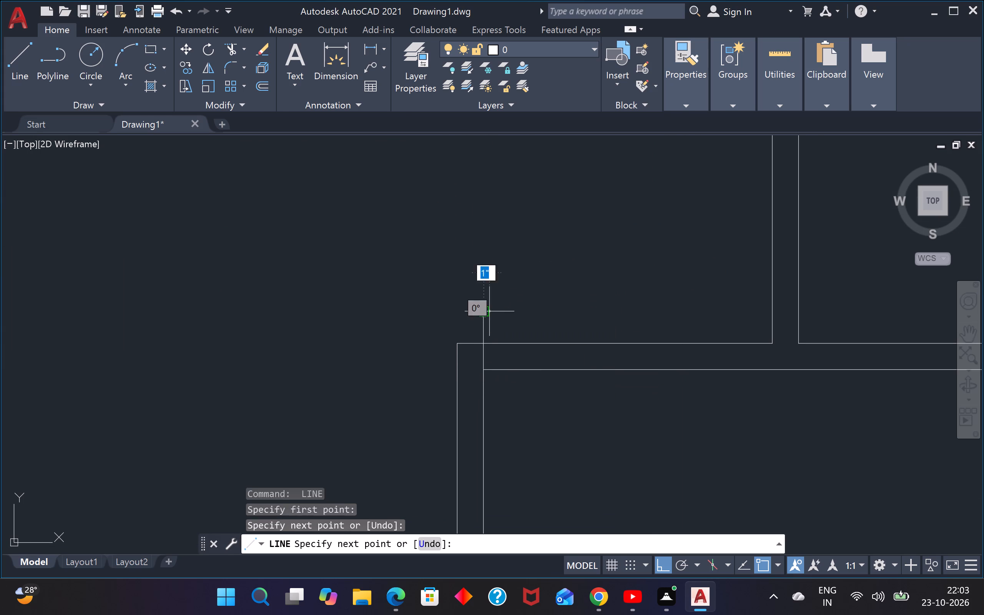
pyautogui.press('Escape')
# Trim the overhangs of the short vertical lines at the corners of the lower-right and upper-right rooms.
pyautogui.write('TR')
pyautogui.press('space')
pyautogui.click(503, 327)
pyautogui.click(462, 325)
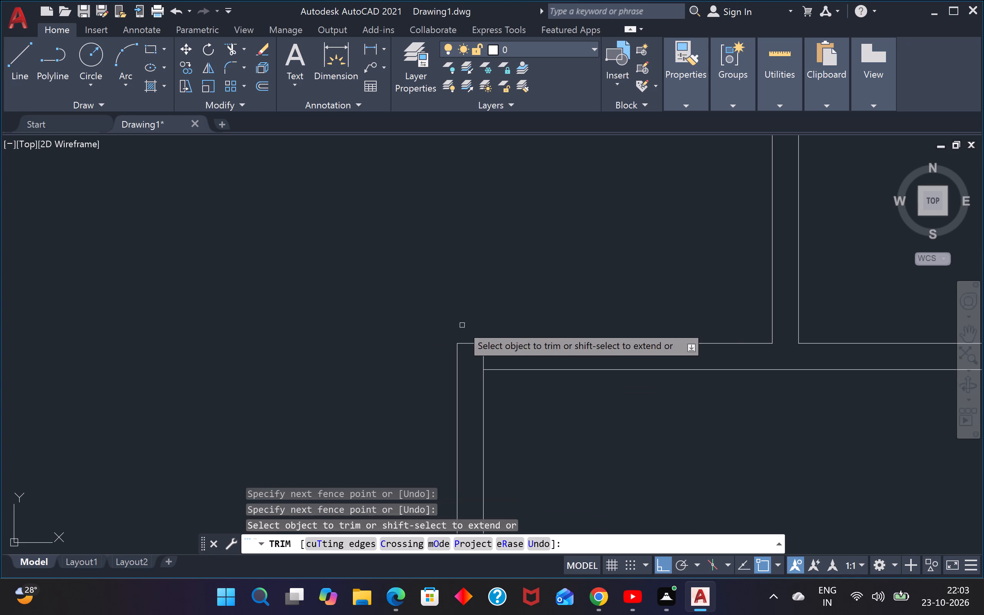
pyautogui.scroll(-4, 465, 319)
pyautogui.scroll(4, 467, 244)
pyautogui.click(492, 209)
pyautogui.click(450, 226)
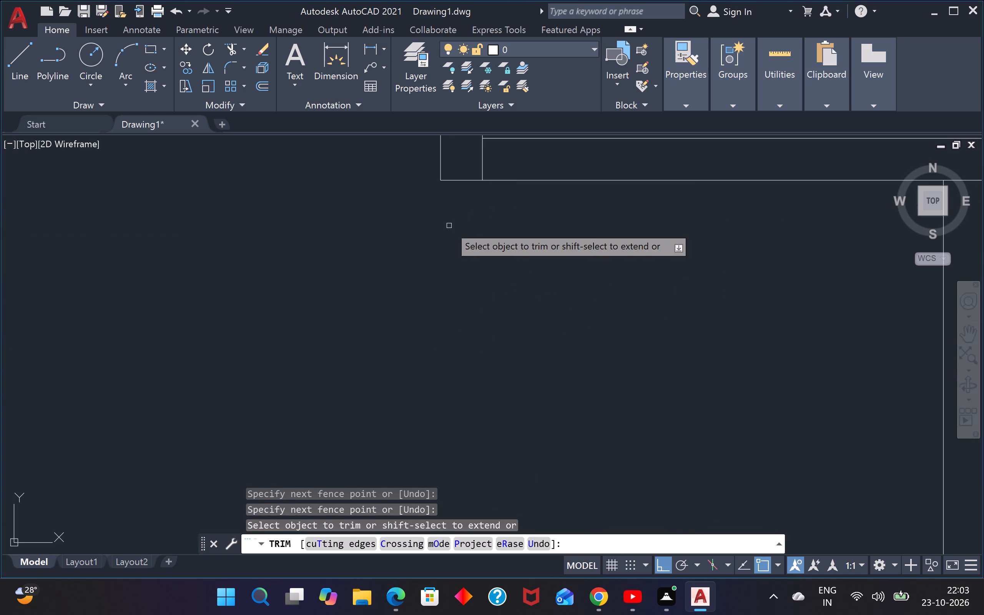
pyautogui.scroll(-4, 449, 226)
pyautogui.moveTo(471, 263); pyautogui.dragTo(538, 274, button='middle')
pyautogui.scroll(-3, 539, 275)
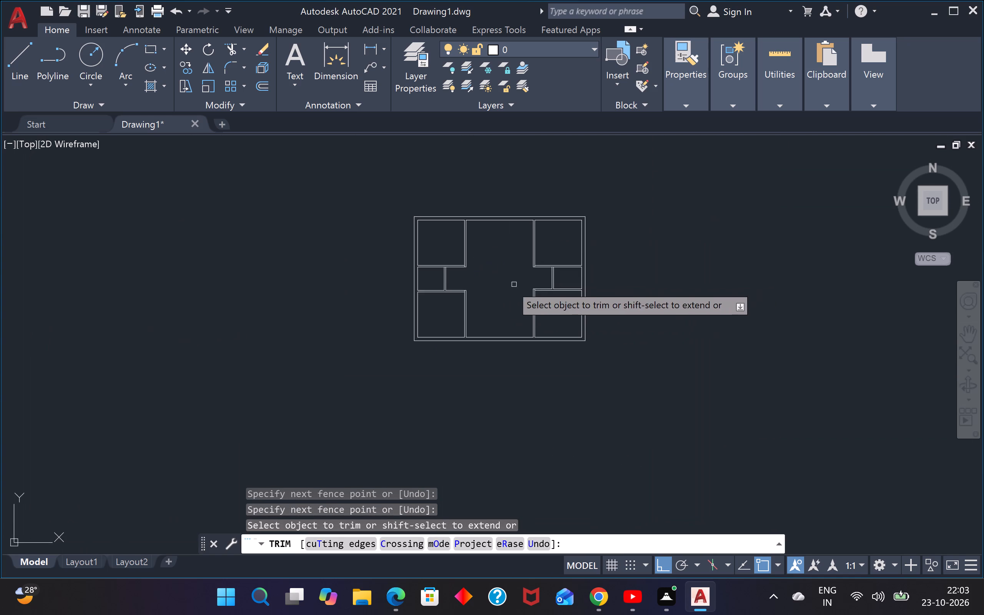
pyautogui.moveTo(496, 281); pyautogui.dragTo(520, 331, button='middle')
pyautogui.scroll(2, 491, 334)
pyautogui.press('Escape')
pyautogui.press('Escape')
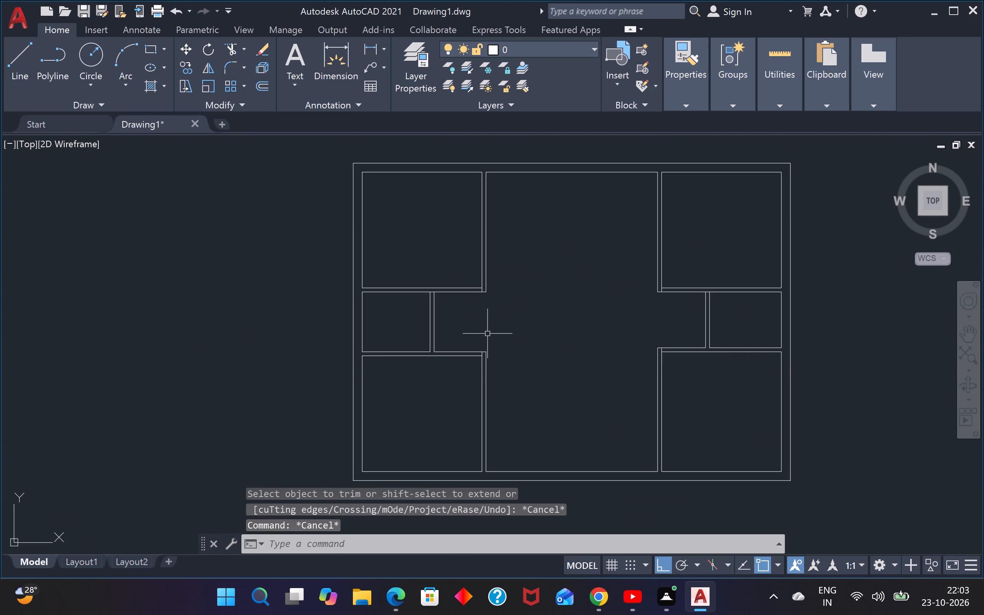
# Offset the short vertical corner lines of the upper-left and upper-right rooms 6" into their lower partitions, away from the central hall.
pyautogui.write('O')
pyautogui.press('space')
pyautogui.press('6')
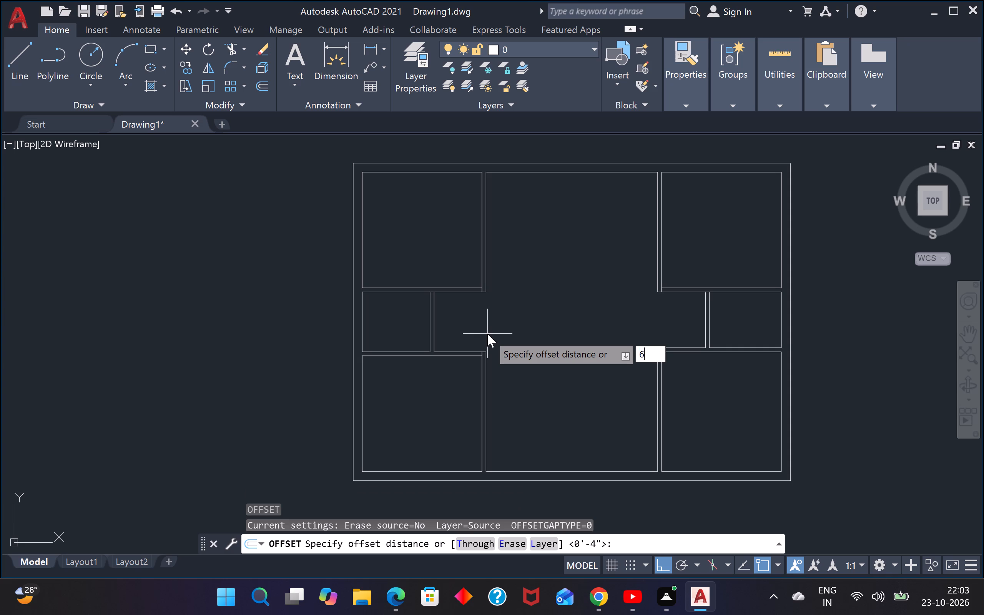
pyautogui.hotkey('shift', '"')
pyautogui.press('Return')
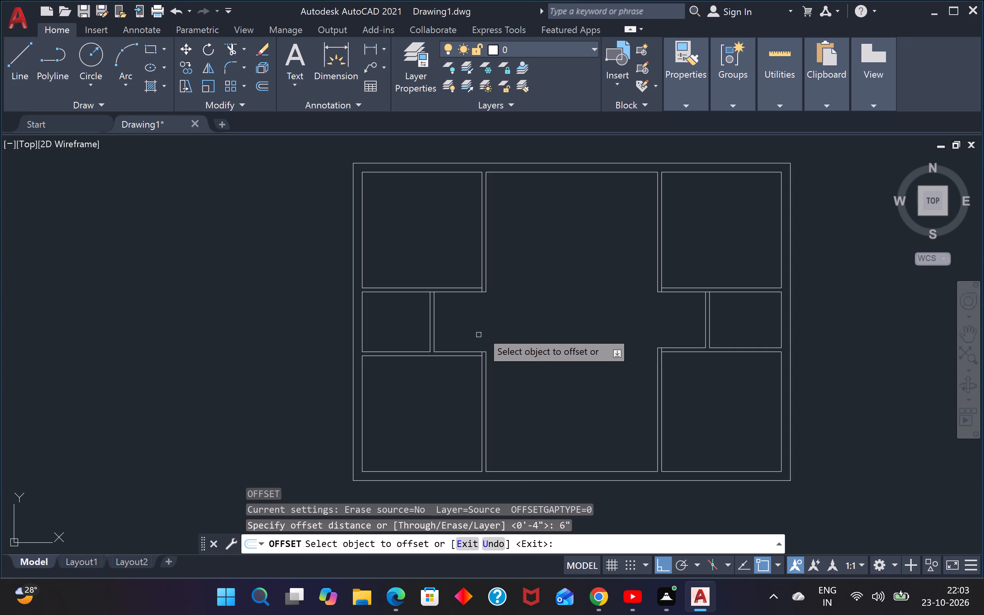
pyautogui.scroll(4, 486, 291)
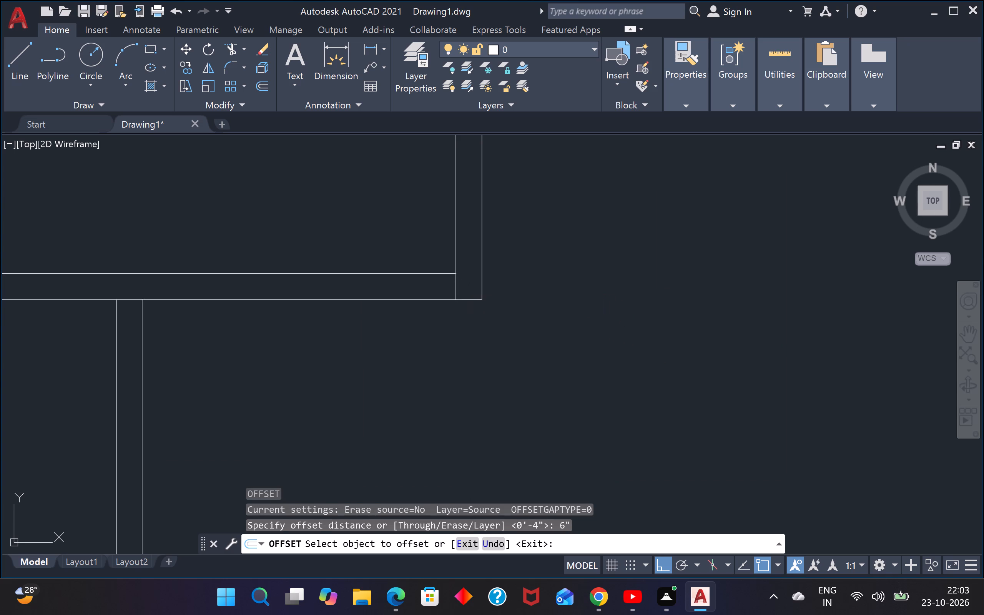
pyautogui.click(454, 284)
pyautogui.click(306, 287)
pyautogui.scroll(-4, 311, 287)
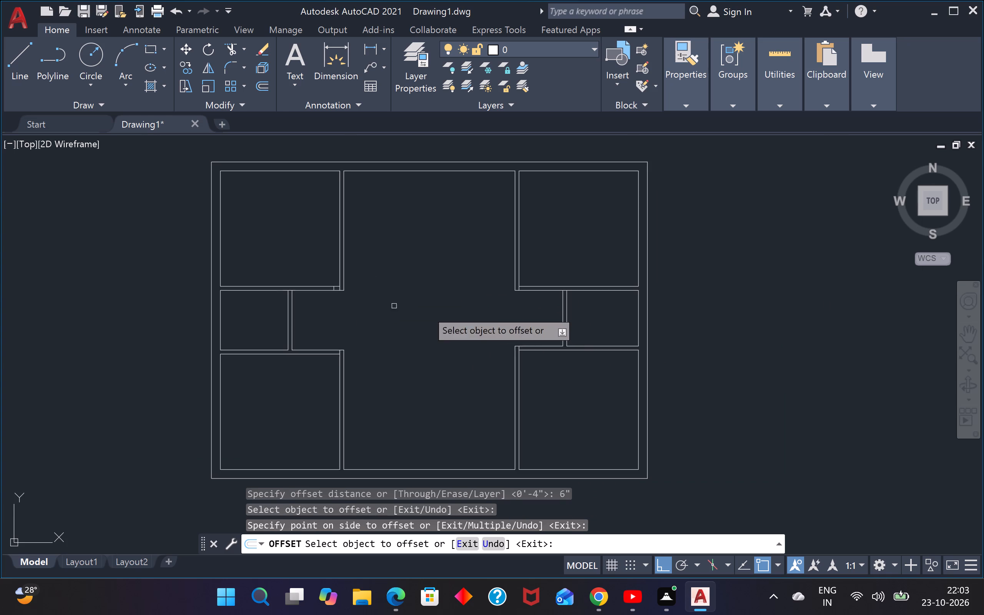
pyautogui.scroll(4, 510, 292)
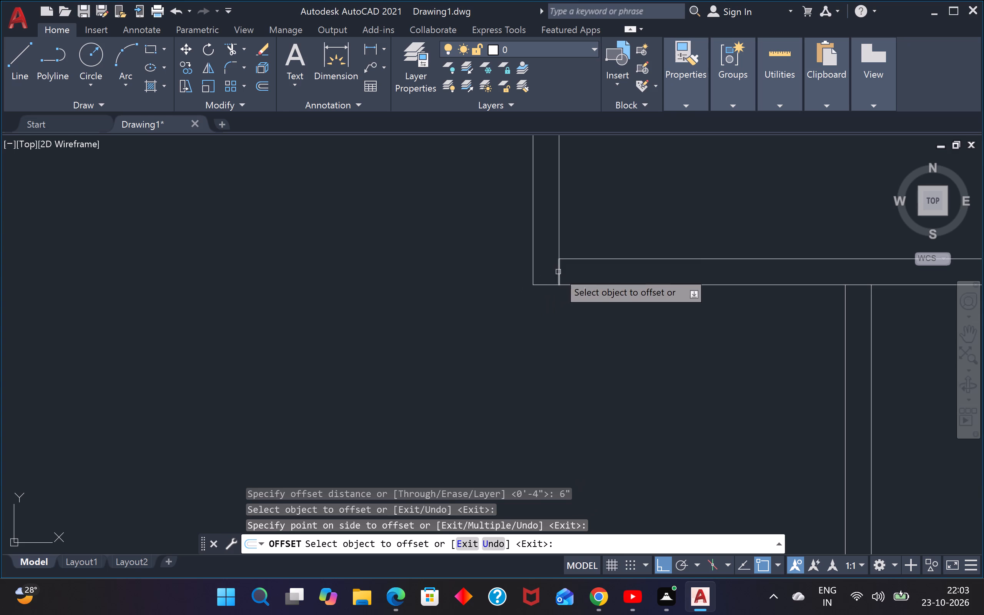
pyautogui.click(558, 272)
pyautogui.click(627, 274)
pyautogui.scroll(-4, 627, 271)
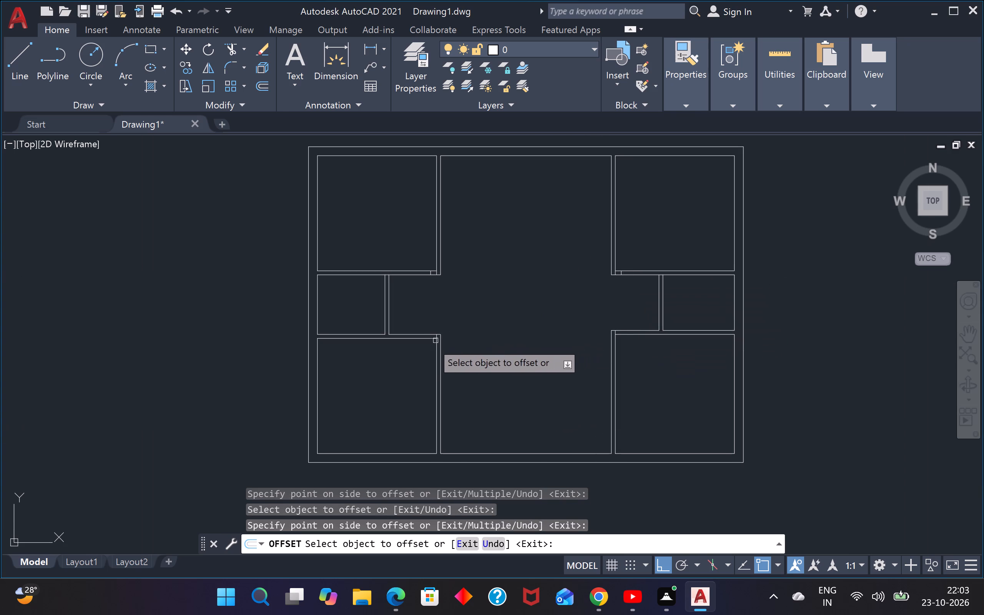
# Offset the short vertical corner lines of the lower-left and lower-right rooms 6" into their upper partitions, away from the central hall.
pyautogui.scroll(4, 434, 340)
pyautogui.click(439, 321)
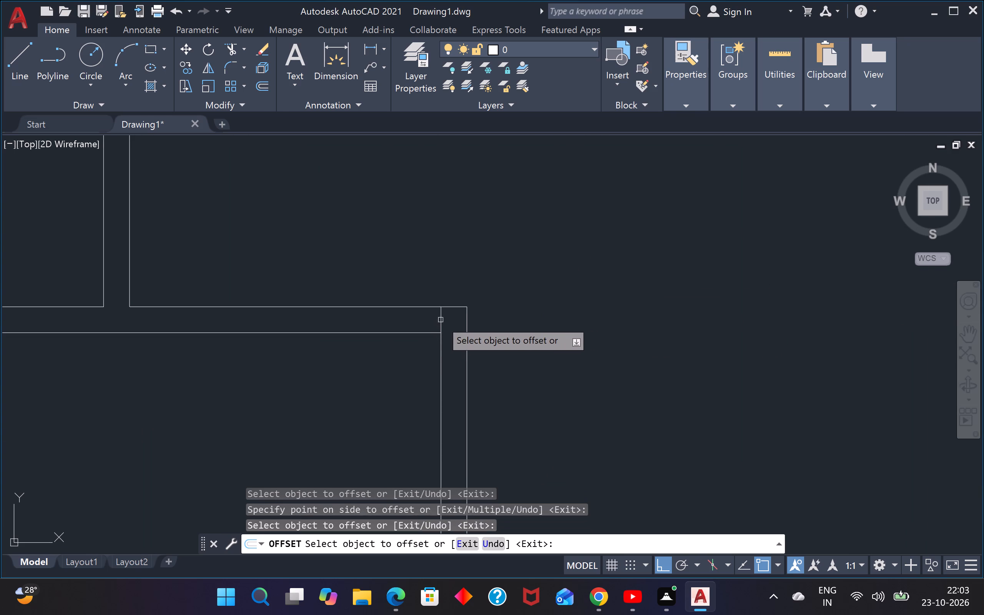
pyautogui.click(440, 319)
pyautogui.click(365, 328)
pyautogui.scroll(-2, 482, 312)
pyautogui.scroll(-3, 581, 324)
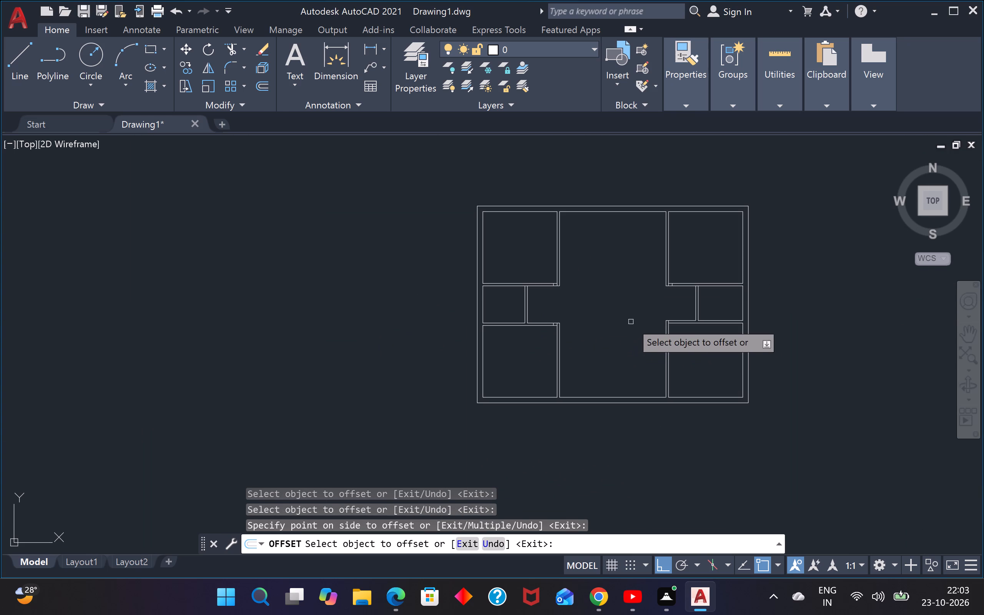
pyautogui.scroll(4, 682, 319)
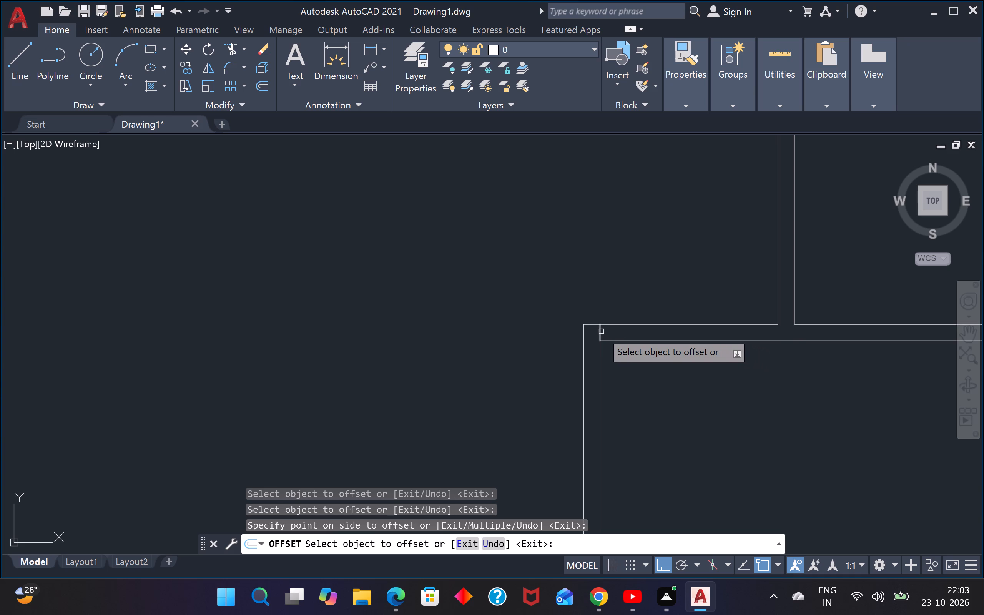
pyautogui.click(601, 331)
pyautogui.click(649, 332)
pyautogui.scroll(-2, 652, 328)
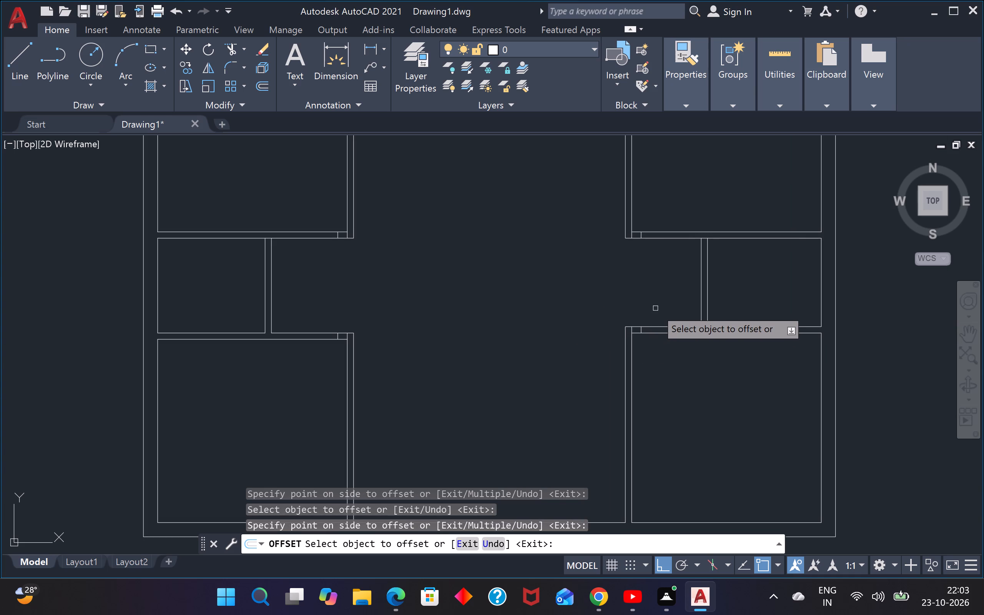
# Offset the short lines closing the top ends of the left and right middle rooms' vertical partitions 6" downward.
pyautogui.scroll(3, 263, 233)
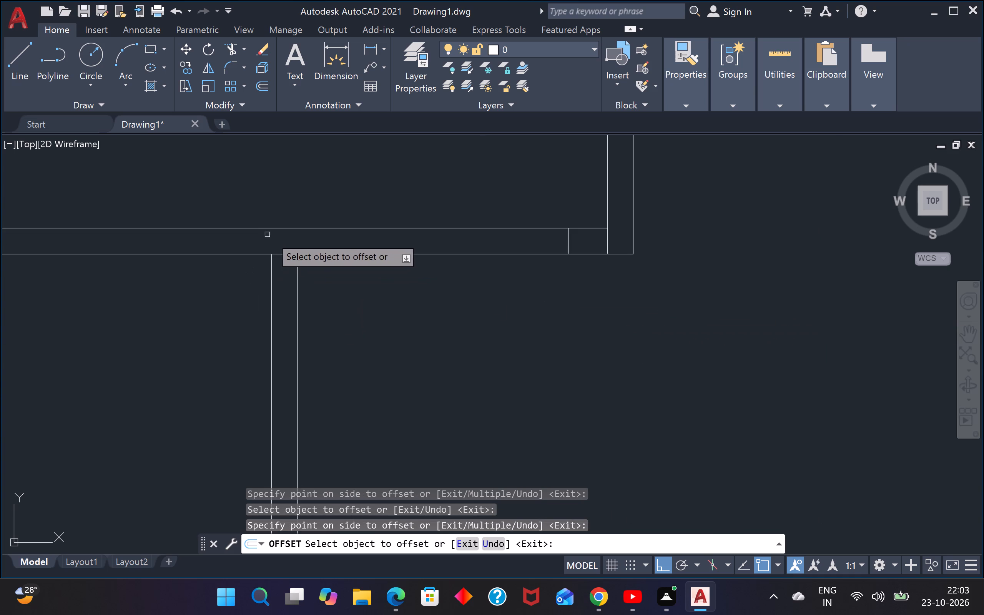
pyautogui.click(284, 253)
pyautogui.click(285, 305)
pyautogui.scroll(-4, 337, 319)
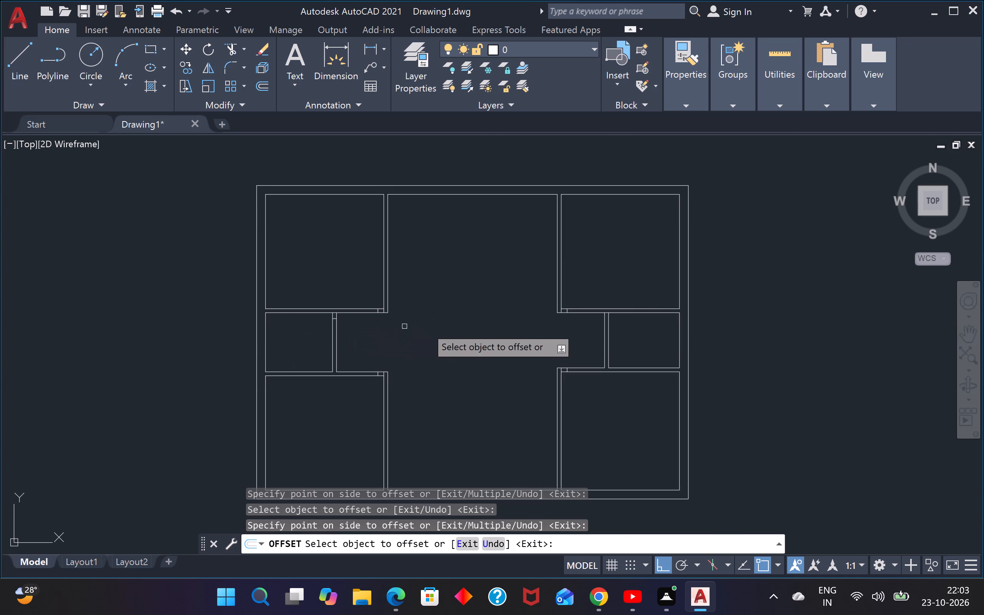
pyautogui.scroll(3, 602, 316)
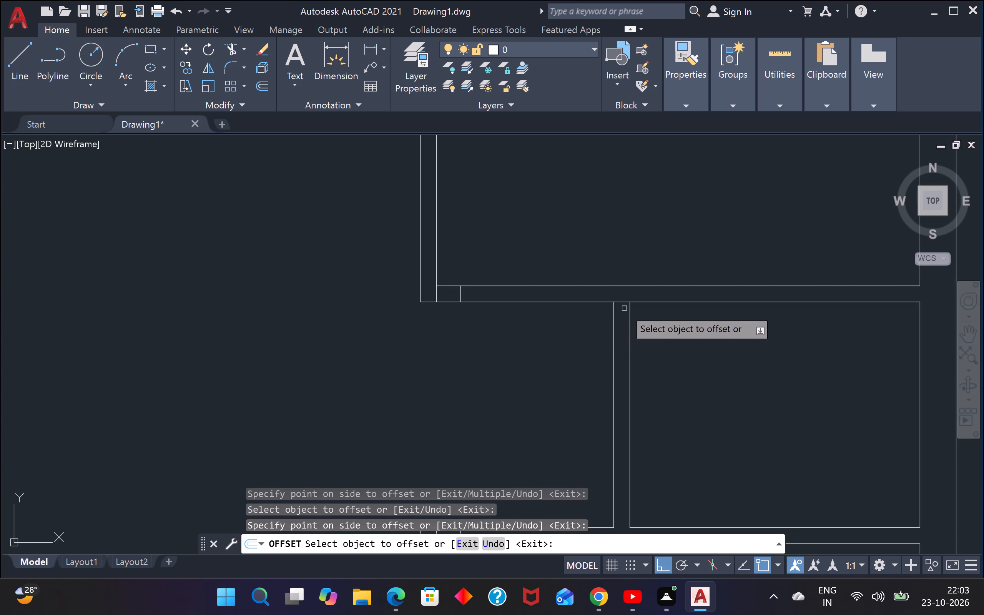
pyautogui.click(620, 302)
pyautogui.click(623, 354)
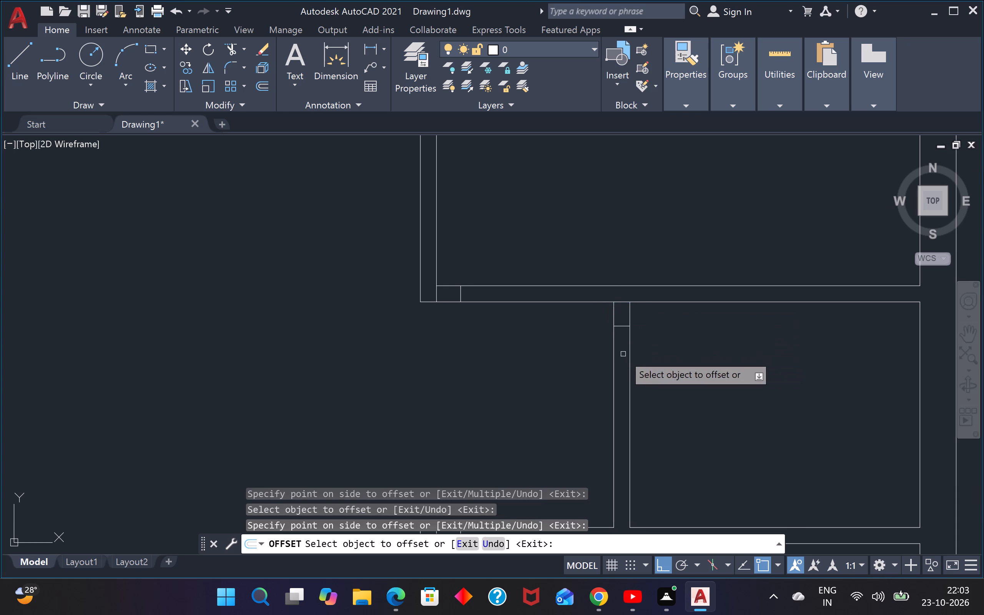
pyautogui.press('Escape')
pyautogui.press('Escape')
# Offset the door jamb lines in the upper-right and upper-left rooms' lower partitions 2'6", away from the central hall.
pyautogui.press('o')
pyautogui.press('space')
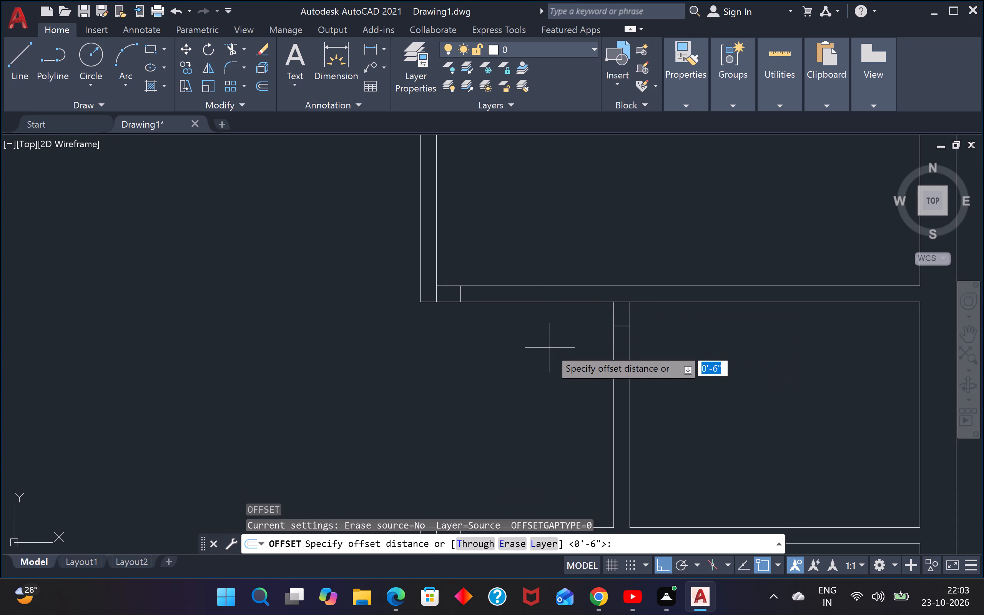
pyautogui.write("2'")
pyautogui.press('6')
pyautogui.press("'")
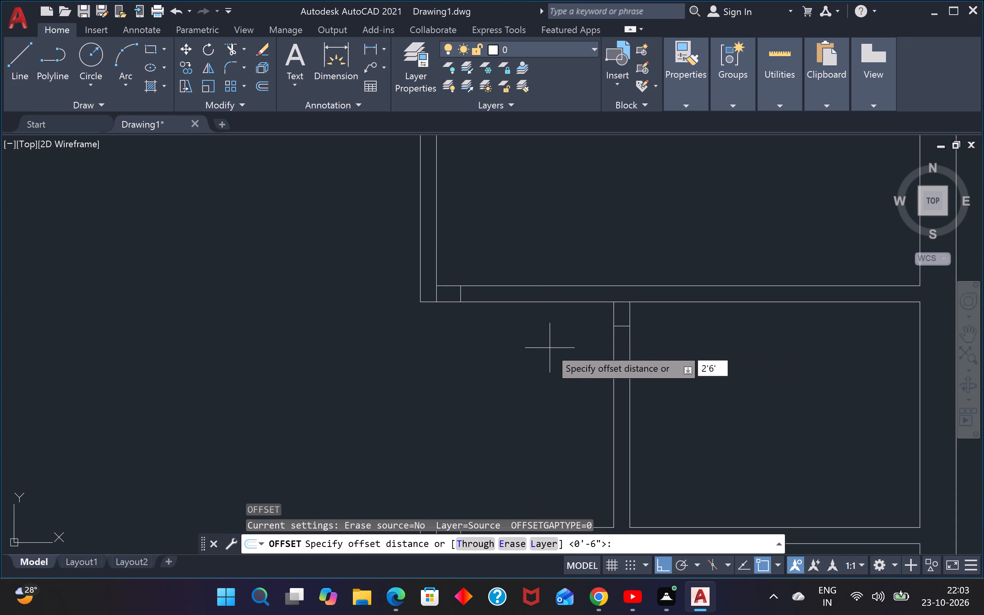
pyautogui.press('BackSpace')
pyautogui.hotkey('shift', '"')
pyautogui.press('Return')
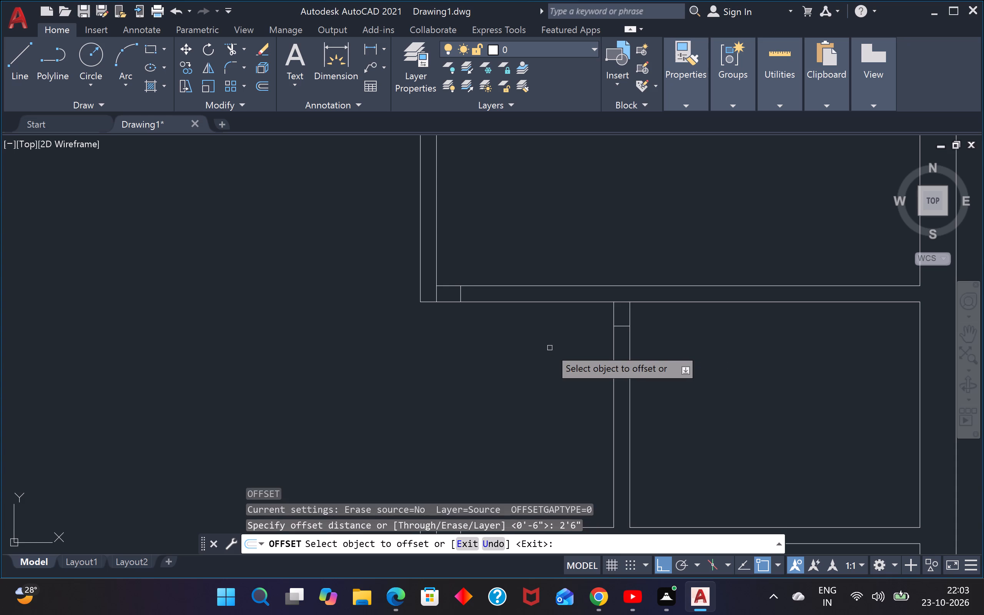
pyautogui.click(461, 292)
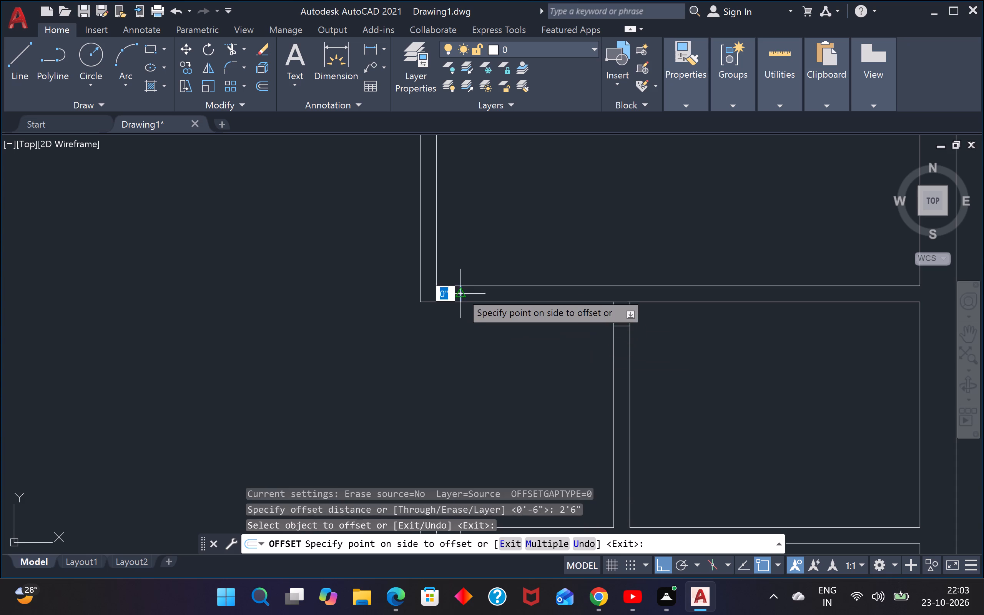
pyautogui.click(494, 295)
pyautogui.scroll(-4, 511, 289)
pyautogui.scroll(3, 386, 293)
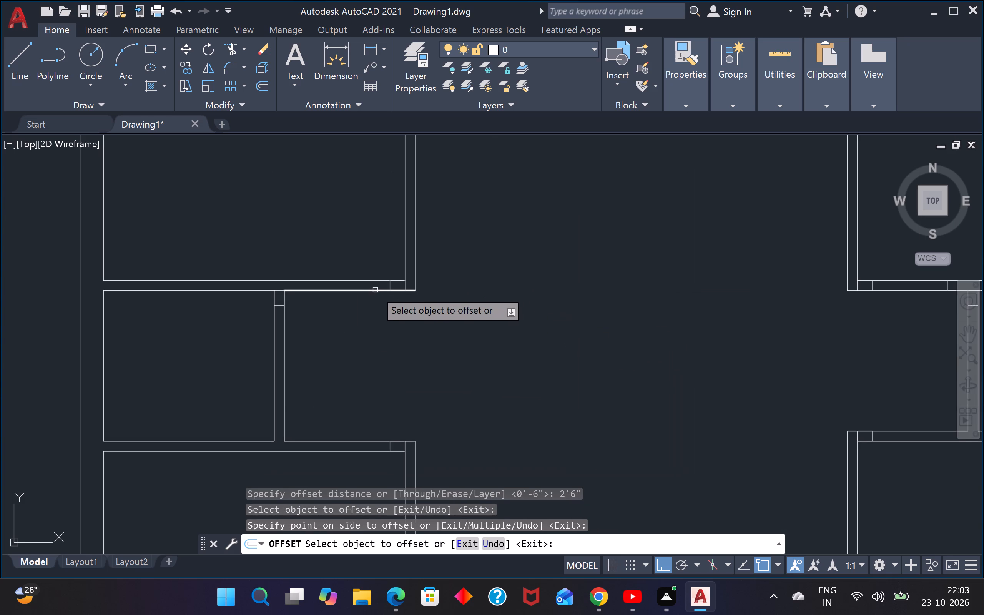
pyautogui.scroll(2, 382, 288)
pyautogui.click(400, 286)
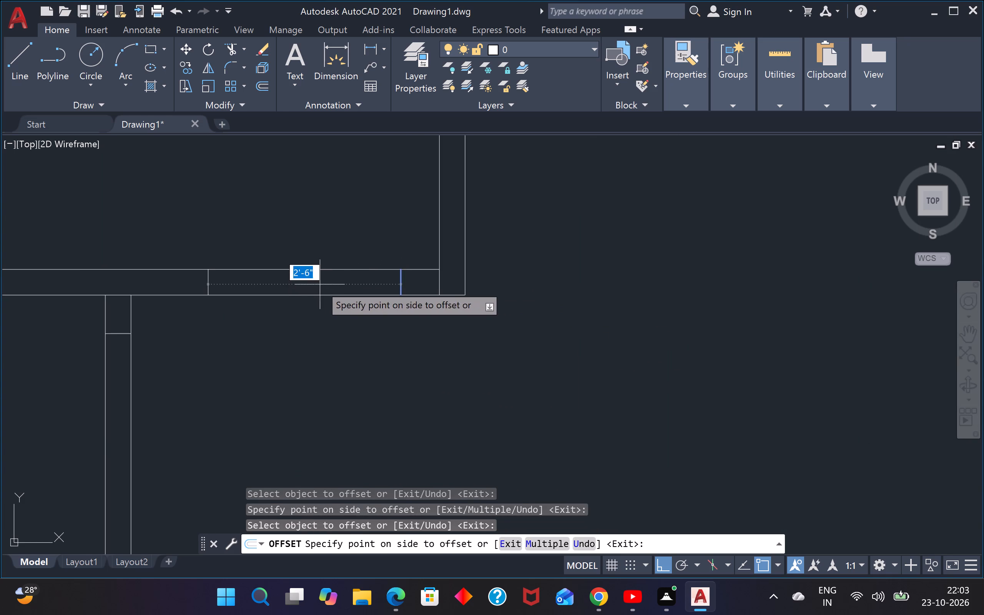
pyautogui.click(319, 284)
pyautogui.scroll(-4, 319, 284)
# Offset the door jamb lines in the lower-left and lower-right rooms' upper partitions 2'6", away from the central hall.
pyautogui.scroll(3, 333, 380)
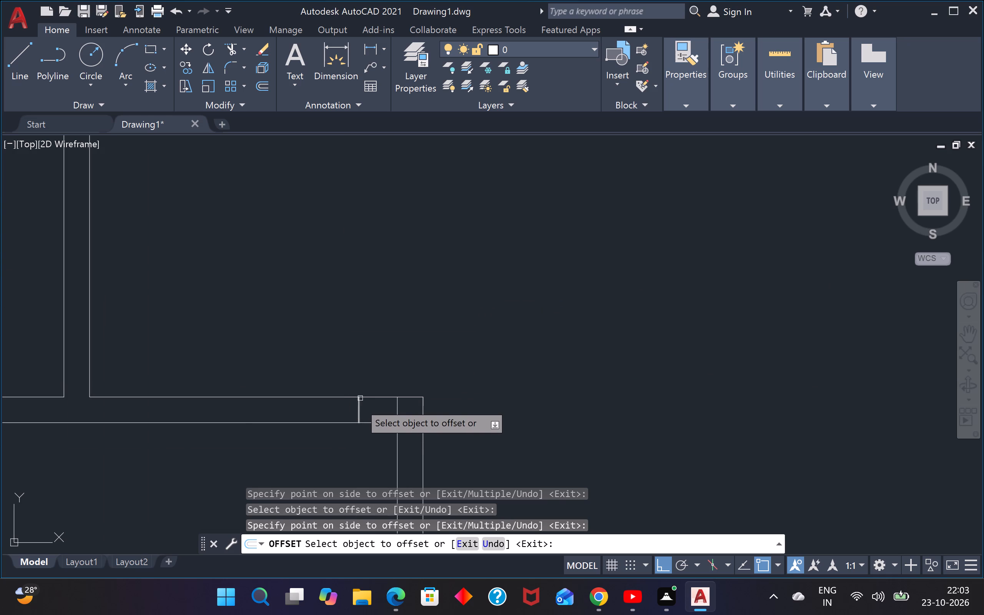
pyautogui.moveTo(357, 409); pyautogui.dragTo(349, 407)
pyautogui.click(295, 409)
pyautogui.scroll(-4, 350, 403)
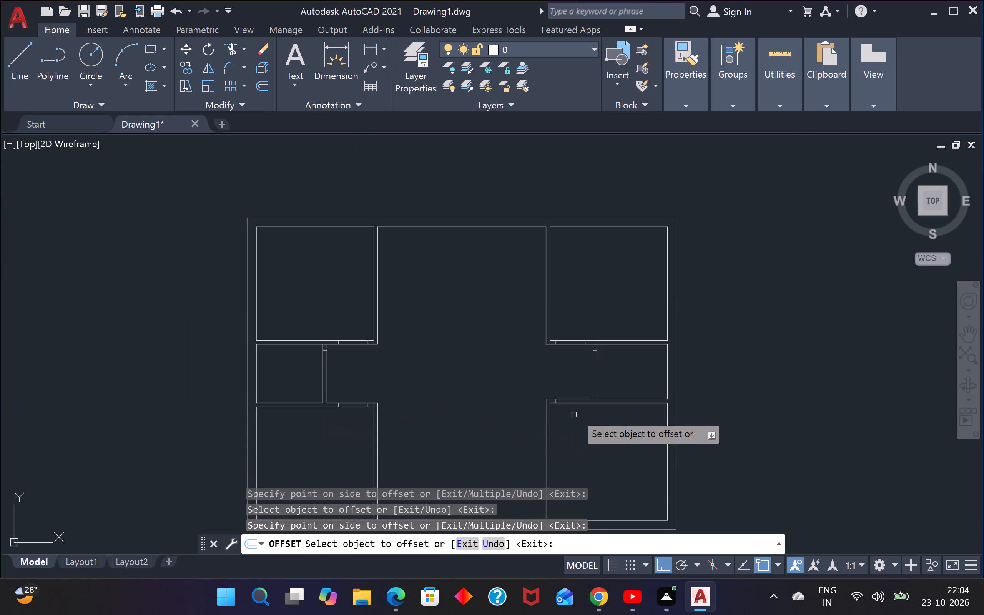
pyautogui.scroll(2, 562, 404)
pyautogui.click(550, 399)
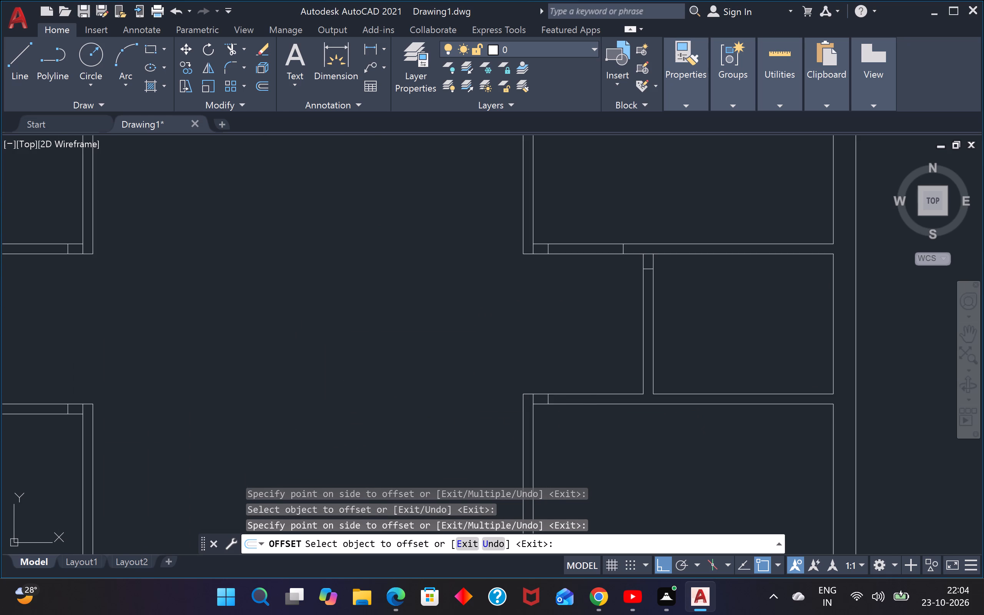
pyautogui.click(587, 401)
pyautogui.scroll(-2, 588, 361)
pyautogui.moveTo(592, 348); pyautogui.dragTo(558, 336, button='middle')
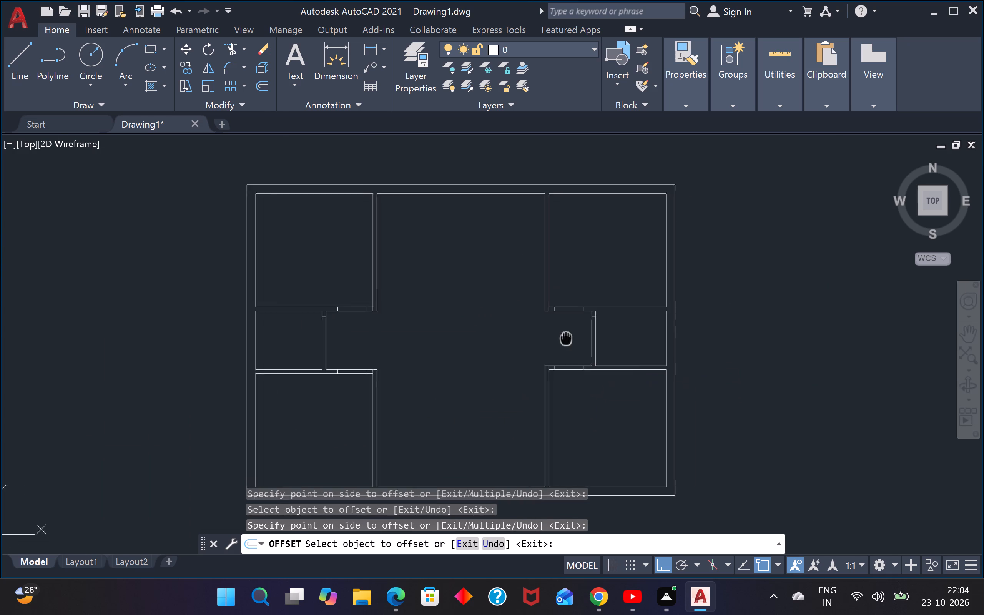
pyautogui.moveTo(558, 336); pyautogui.dragTo(541, 367, button='middle')
pyautogui.press('Escape')
pyautogui.press('Escape')
# Offset the horizontal jamb lines in the right and left middle rooms' vertical partitions 2' downward.
pyautogui.press('o')
pyautogui.press('space')
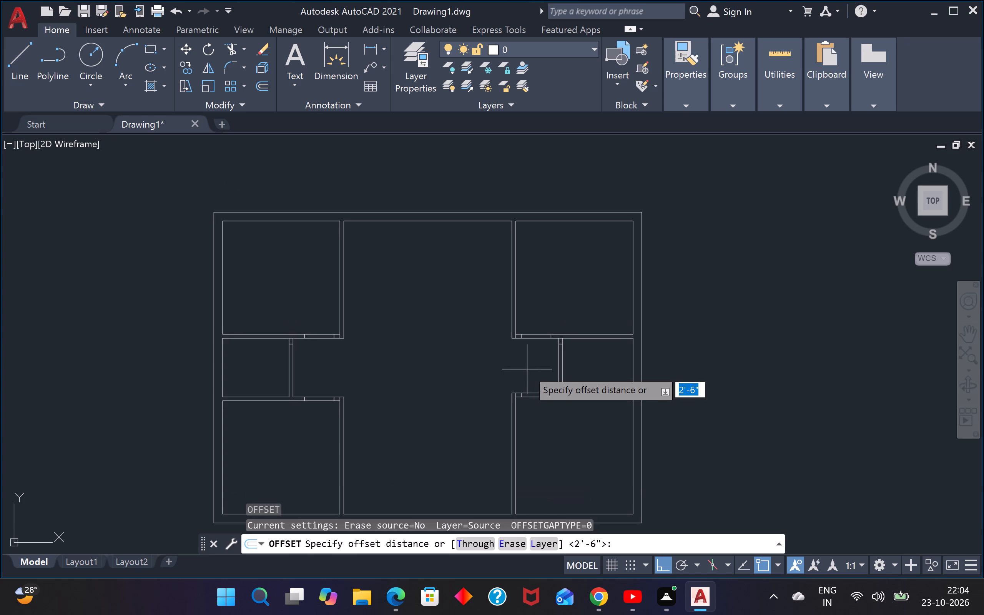
pyautogui.press('2')
pyautogui.press("'")
pyautogui.press('Return')
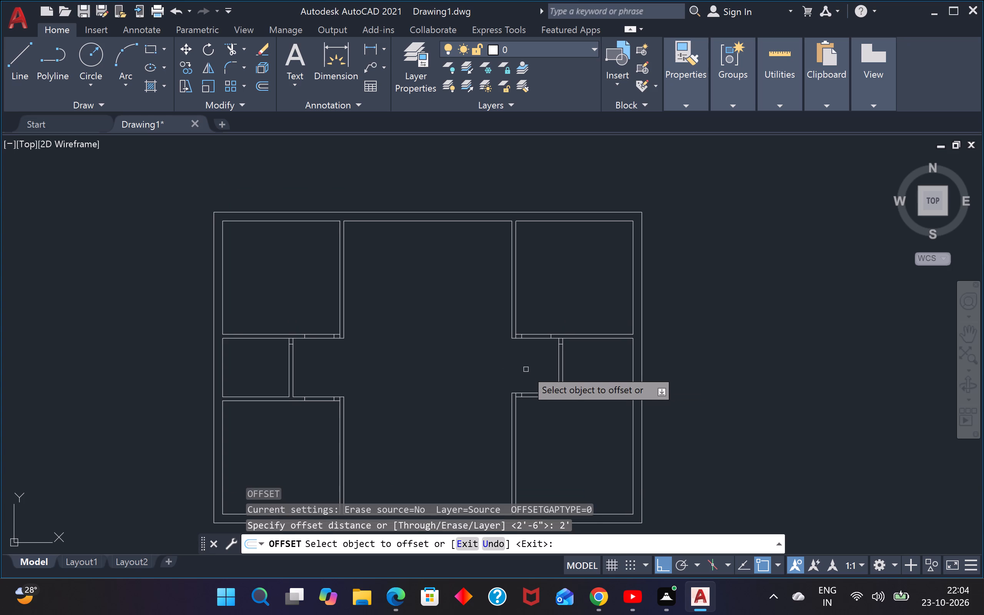
pyautogui.scroll(4, 559, 344)
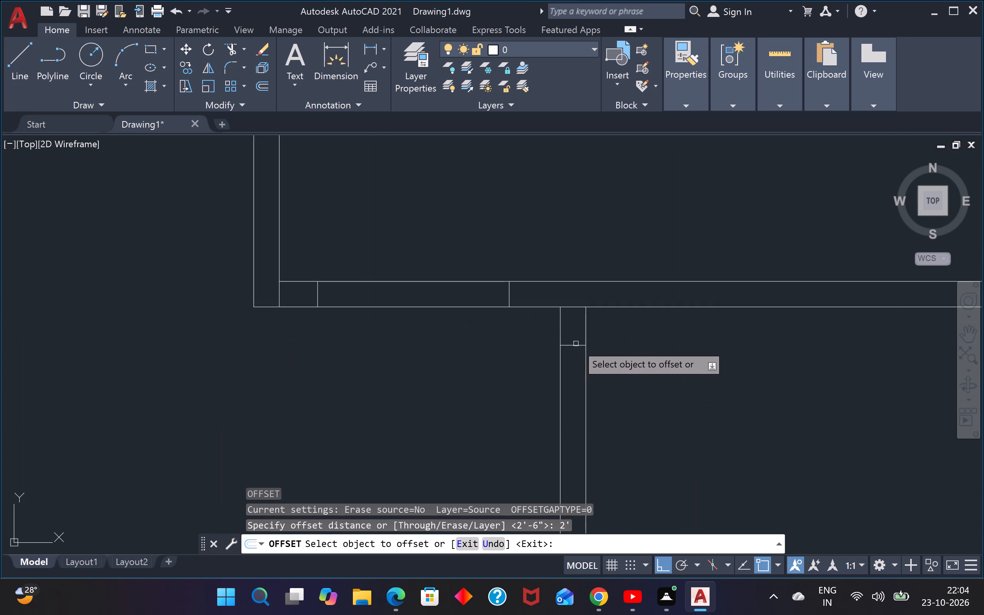
pyautogui.click(577, 344)
pyautogui.click(571, 409)
pyautogui.scroll(-3, 572, 406)
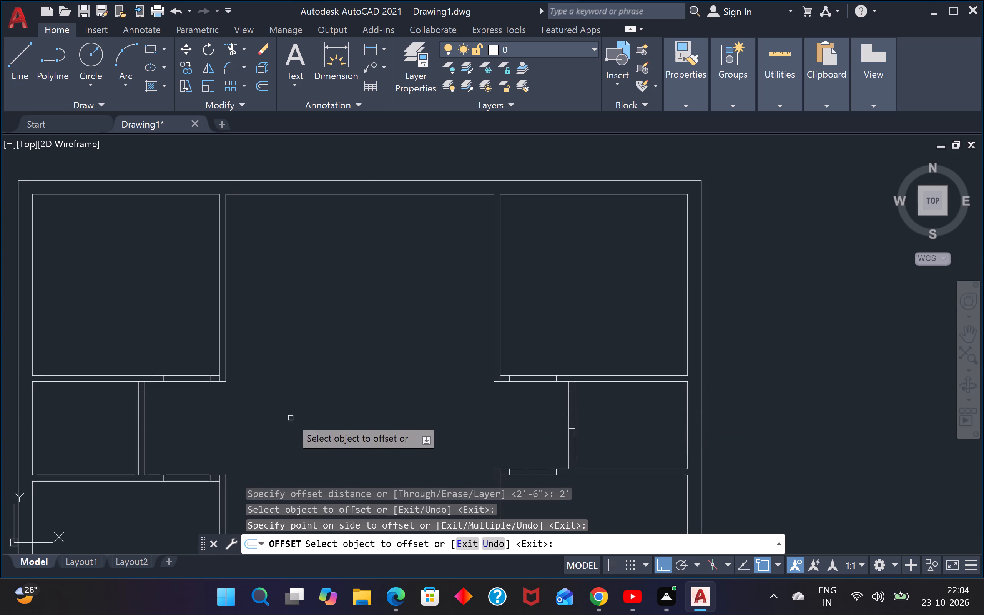
pyautogui.moveTo(291, 418); pyautogui.dragTo(478, 393, button='middle')
pyautogui.scroll(3, 325, 381)
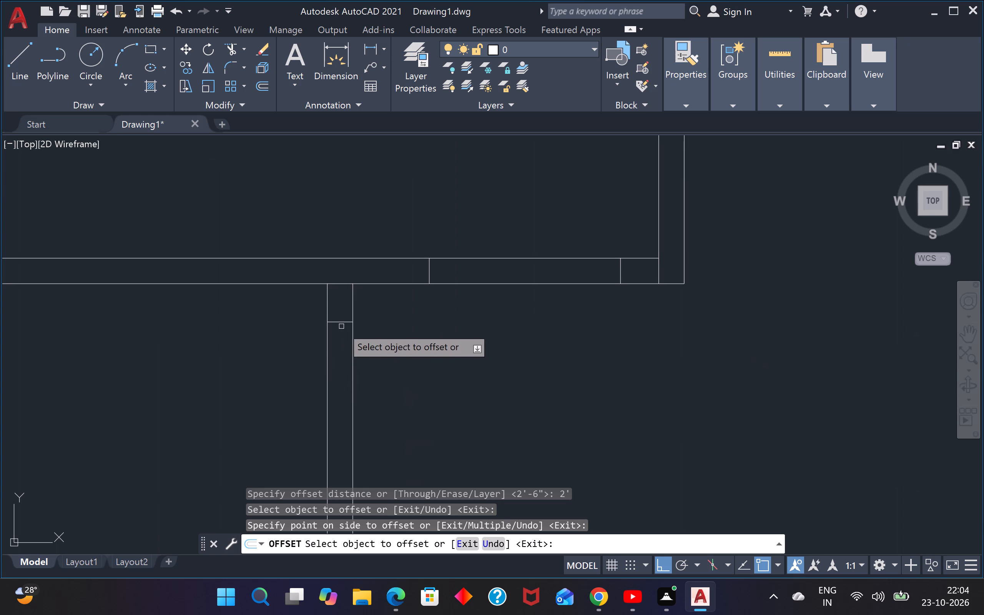
pyautogui.click(340, 323)
pyautogui.click(341, 377)
pyautogui.scroll(-3, 341, 377)
pyautogui.moveTo(397, 386); pyautogui.dragTo(514, 361, button='middle')
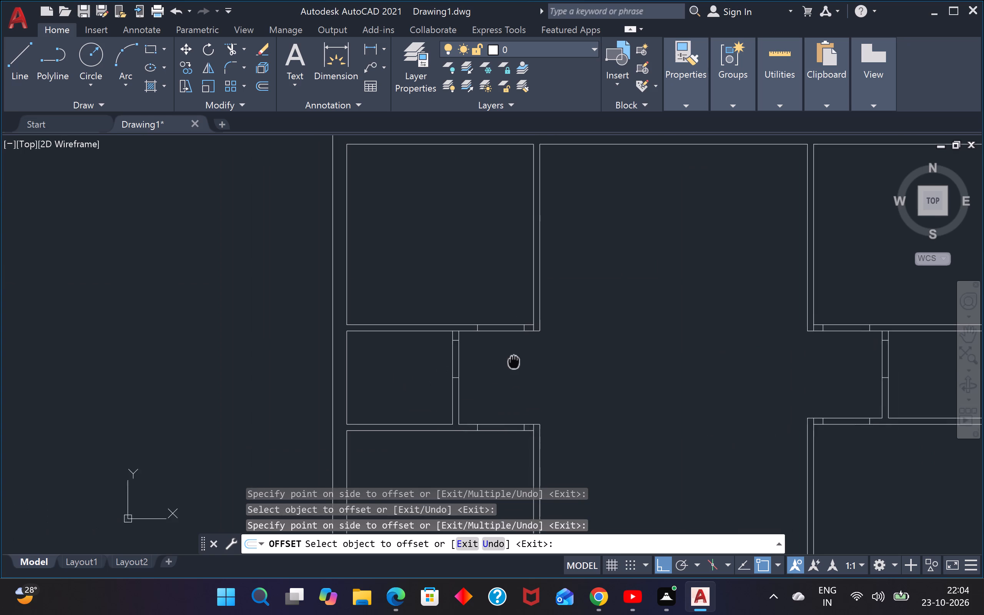
pyautogui.moveTo(514, 361); pyautogui.dragTo(515, 357, button='middle')
pyautogui.press('Escape')
pyautogui.press('Escape')
# Trim the wall lines between the jamb lines to open doorways in the upper-left, left middle and lower-left rooms' partitions.
pyautogui.write('TR')
pyautogui.press('space')
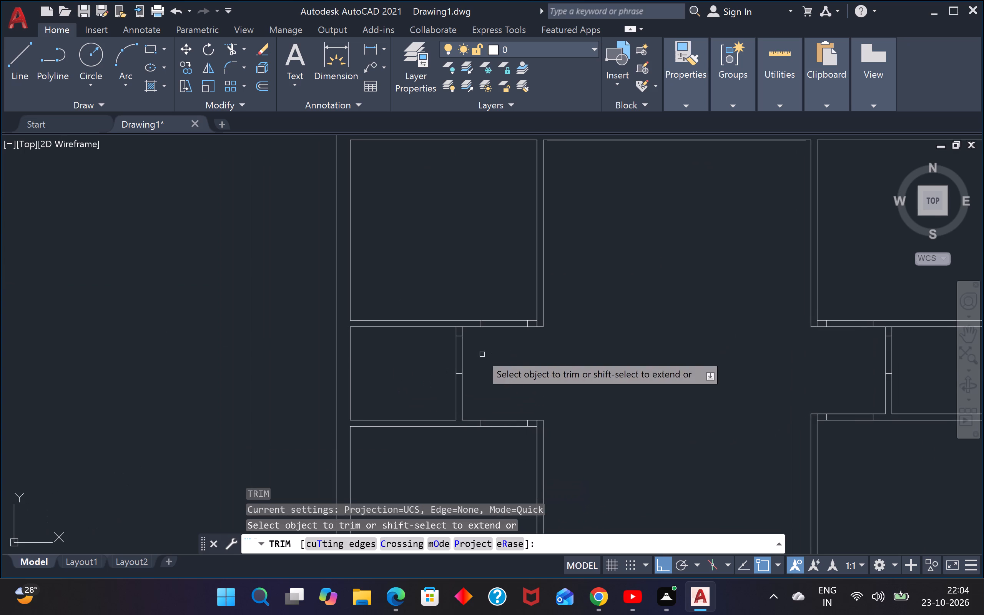
pyautogui.click(509, 341)
pyautogui.click(501, 291)
pyautogui.moveTo(481, 358); pyautogui.dragTo(467, 356)
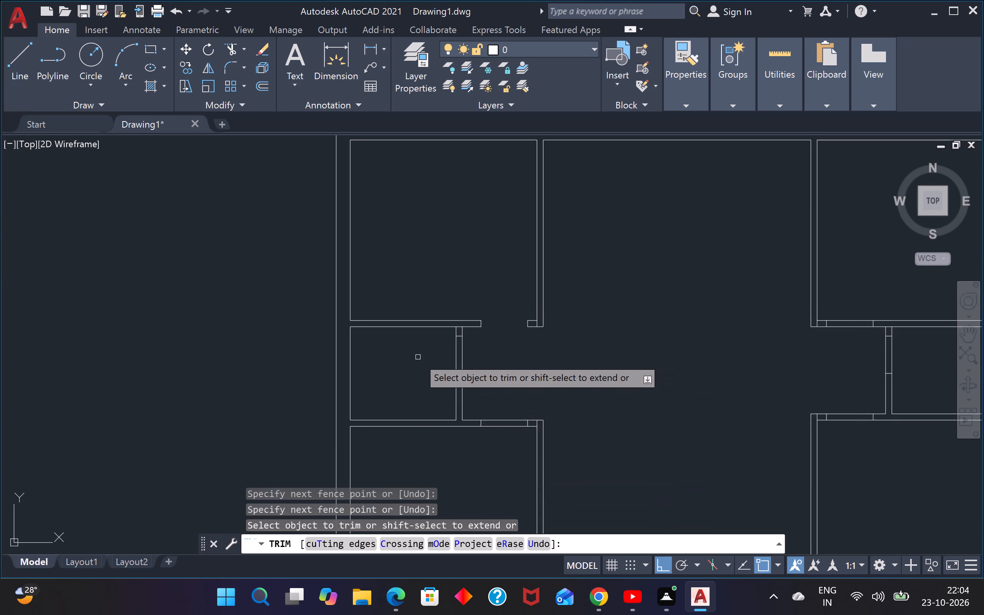
pyautogui.moveTo(427, 352); pyautogui.dragTo(434, 351)
pyautogui.click(482, 356)
pyautogui.moveTo(504, 391); pyautogui.dragTo(504, 399)
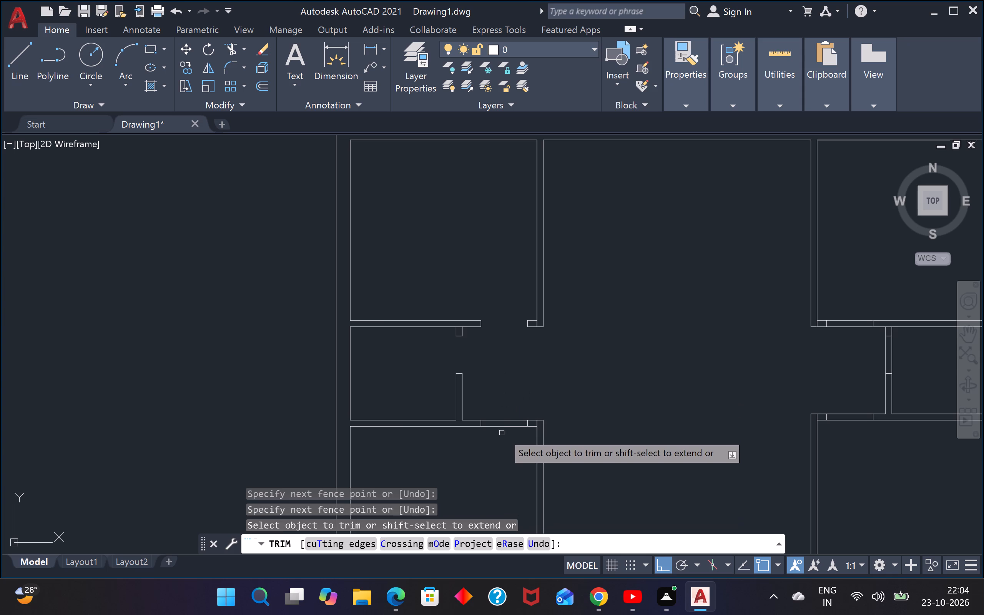
pyautogui.click(502, 432)
pyautogui.click(509, 394)
# Trim the wall lines between the jamb lines to open the doorway in the right middle room's vertical partition.
pyautogui.moveTo(912, 351); pyautogui.dragTo(870, 348)
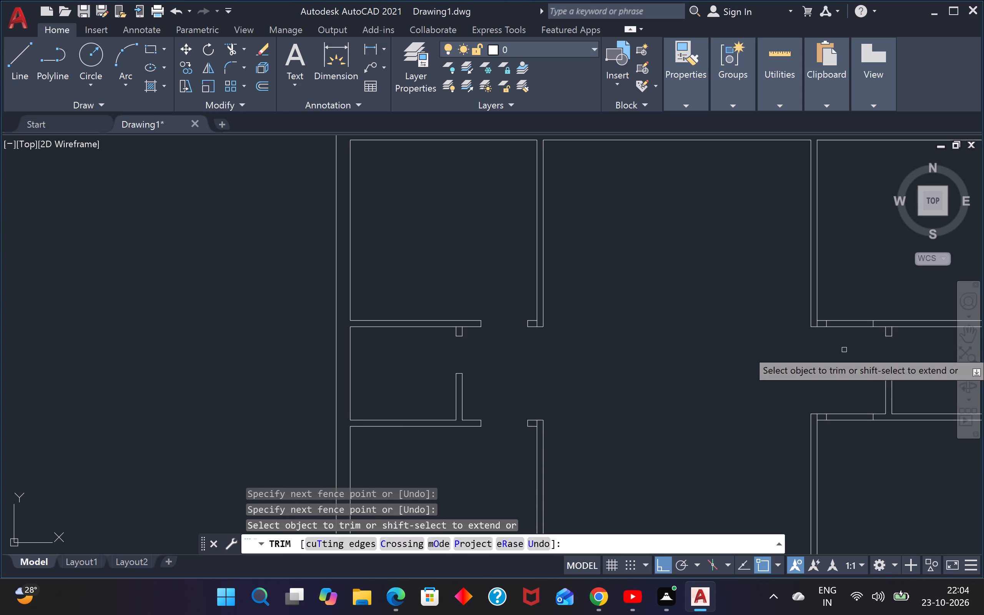
# Trim the wall lines between the jamb lines to open doorways in the lower-right and upper-right rooms' horizontal partitions.
pyautogui.click(844, 350)
pyautogui.click(843, 437)
pyautogui.click(836, 366)
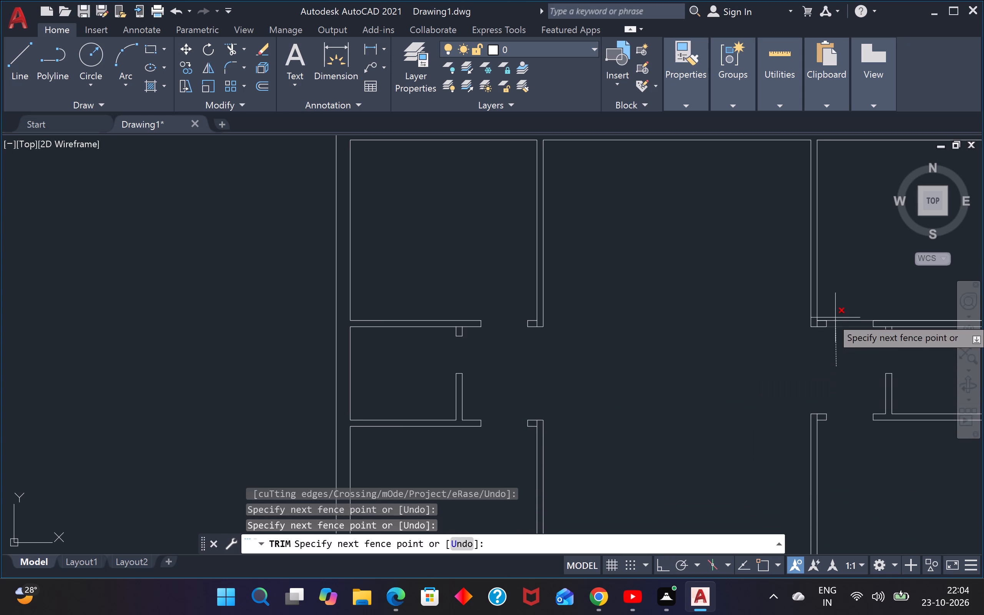
pyautogui.click(835, 316)
pyautogui.press('Escape')
pyautogui.press('Escape')
# Trim the leftover lines inside the wall junctions at the left middle room's upper stub and the hall's lower-left and upper-left corners.
pyautogui.press('space')
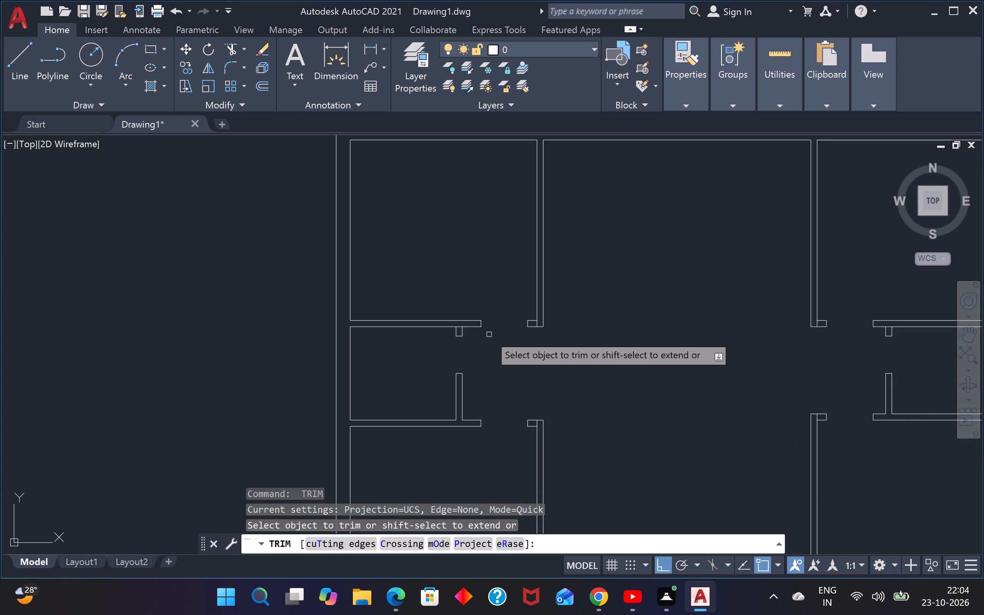
pyautogui.scroll(4, 452, 326)
pyautogui.click(486, 329)
pyautogui.click(488, 343)
pyautogui.scroll(-4, 492, 330)
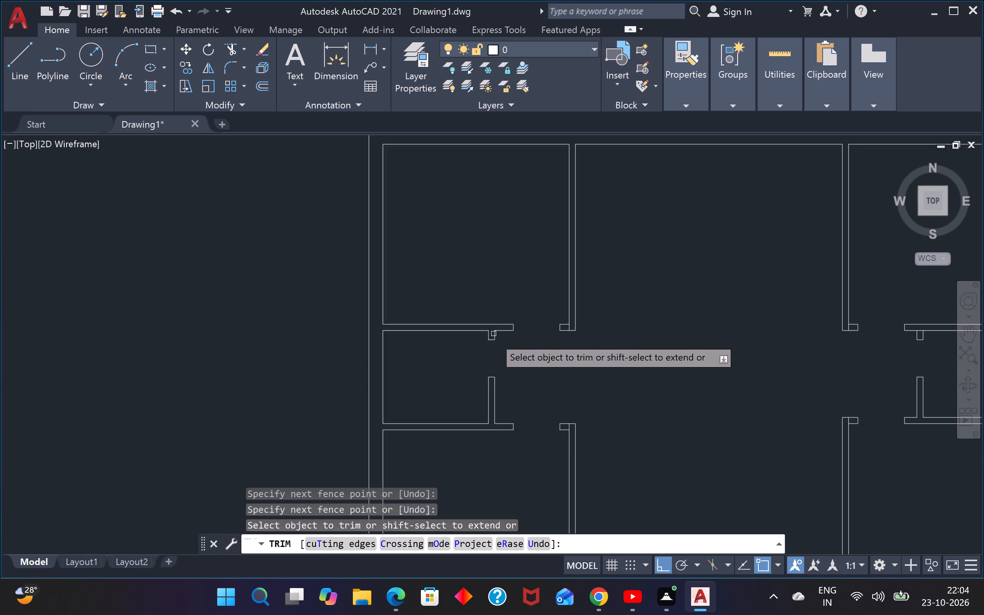
pyautogui.scroll(4, 578, 424)
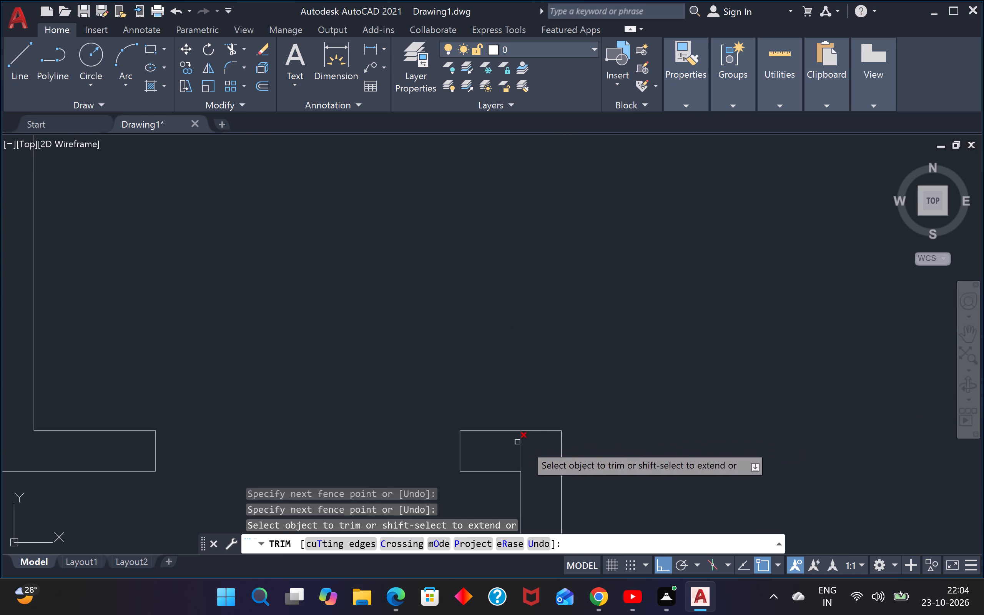
pyautogui.moveTo(547, 444); pyautogui.dragTo(539, 444)
pyautogui.click(505, 447)
pyautogui.scroll(-3, 512, 441)
pyautogui.scroll(3, 509, 275)
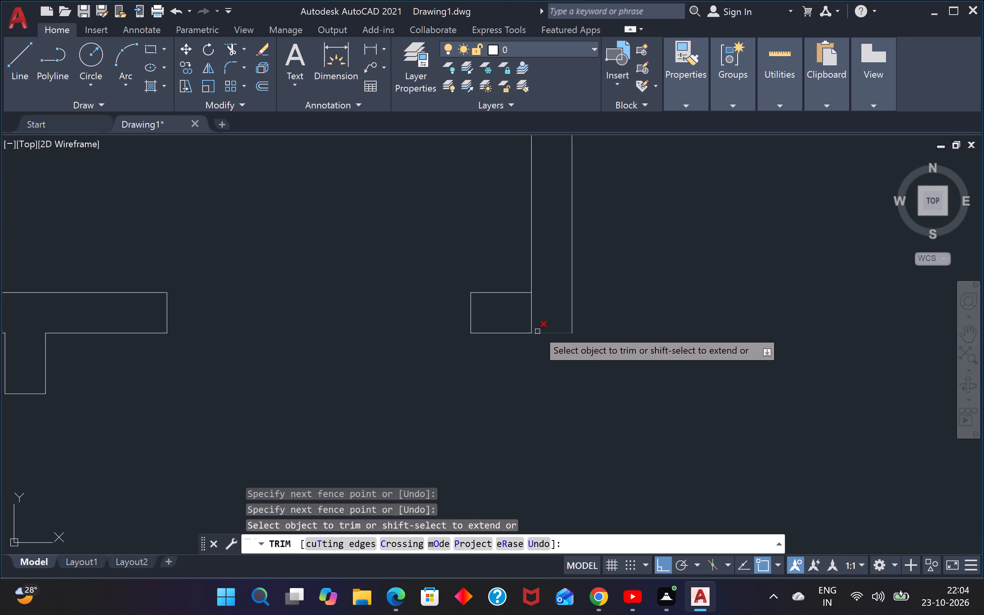
pyautogui.click(538, 320)
pyautogui.click(512, 319)
# Trim the leftover lines inside the hall's upper-right corner and the right middle room's upper wall stub junction.
pyautogui.scroll(-6, 531, 307)
pyautogui.scroll(2, 681, 315)
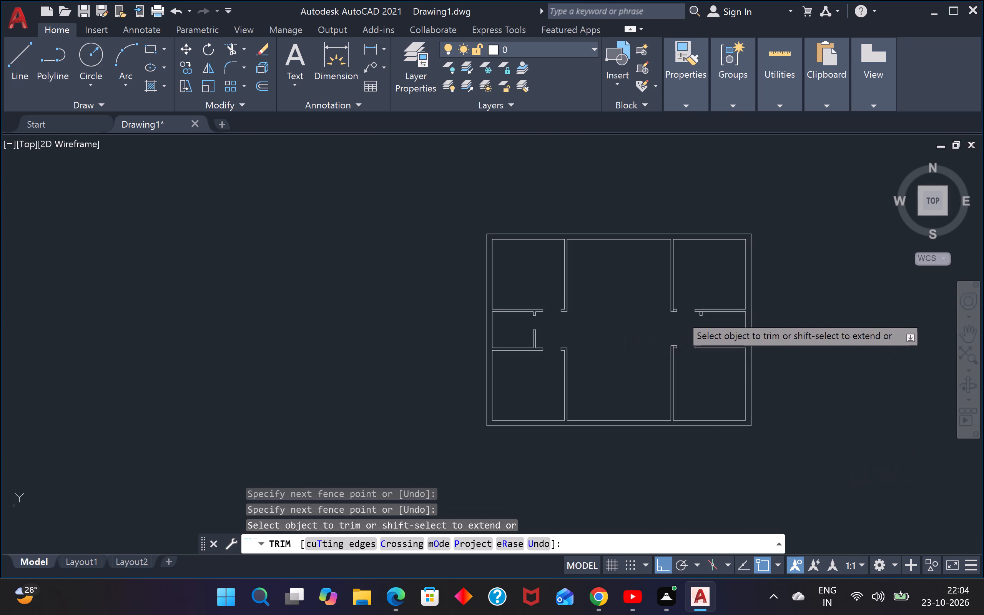
pyautogui.scroll(1, 683, 314)
pyautogui.scroll(4, 651, 298)
pyautogui.click(654, 297)
pyautogui.click(616, 300)
pyautogui.scroll(-3, 620, 300)
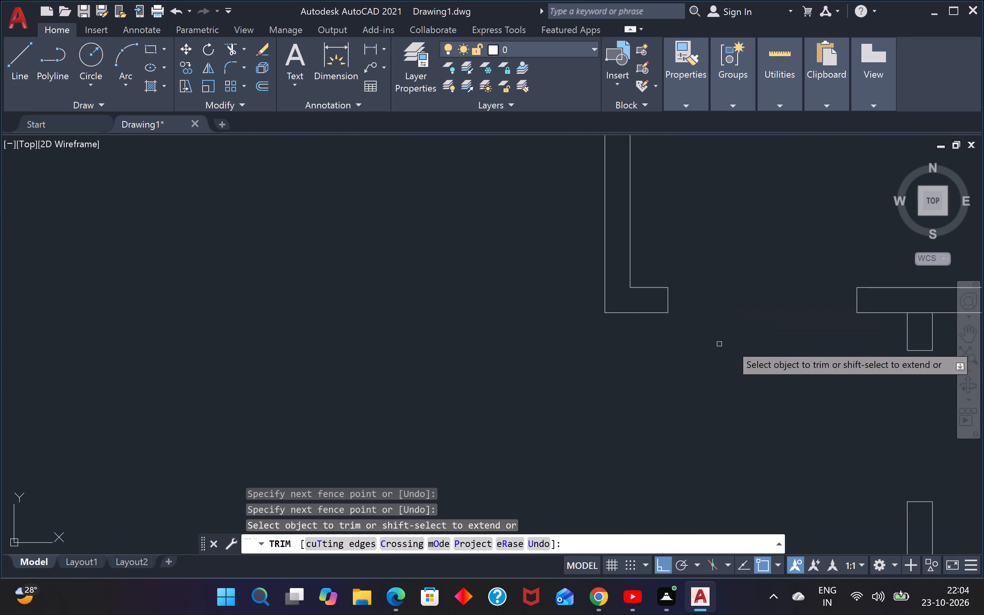
pyautogui.scroll(-3, 803, 317)
pyautogui.scroll(4, 836, 323)
pyautogui.click(800, 276)
pyautogui.click(808, 302)
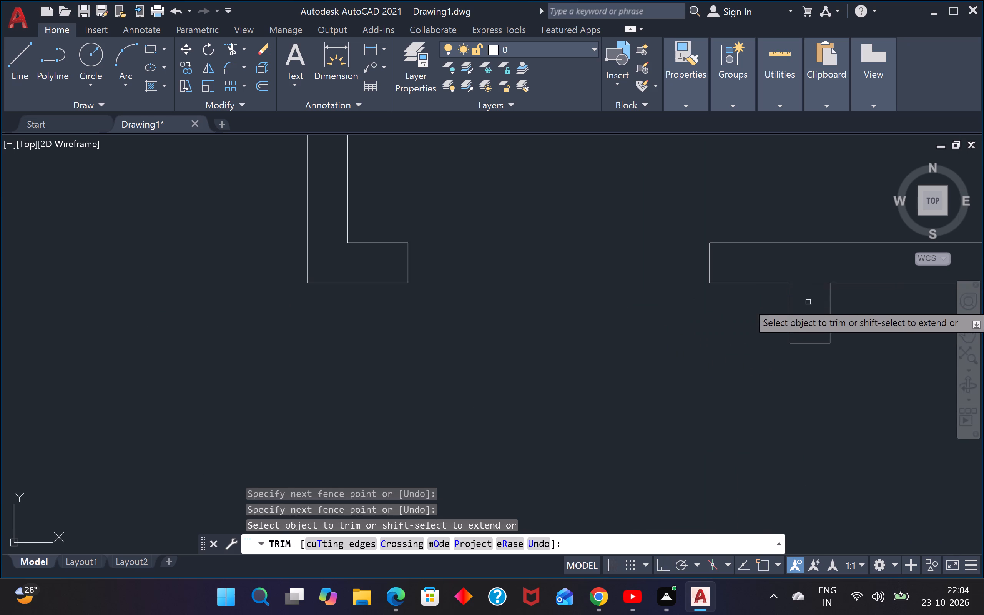
# Trim the leftover lines inside the wall junction at the hall's lower-right corner.
pyautogui.scroll(-5, 805, 294)
pyautogui.scroll(4, 801, 385)
pyautogui.scroll(-3, 799, 374)
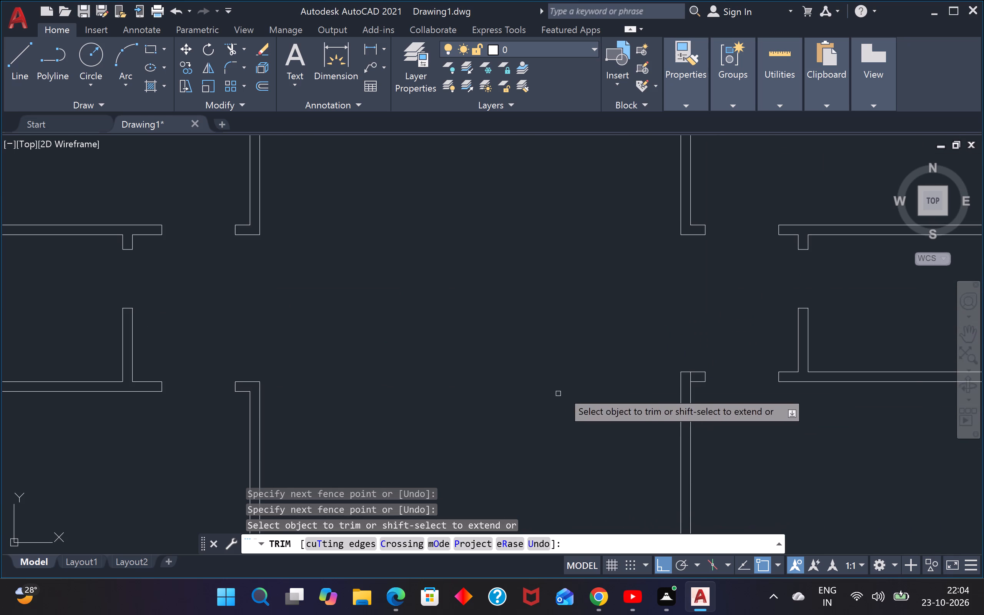
pyautogui.scroll(3, 684, 374)
pyautogui.moveTo(719, 379); pyautogui.dragTo(715, 380)
pyautogui.moveTo(680, 387); pyautogui.dragTo(685, 387)
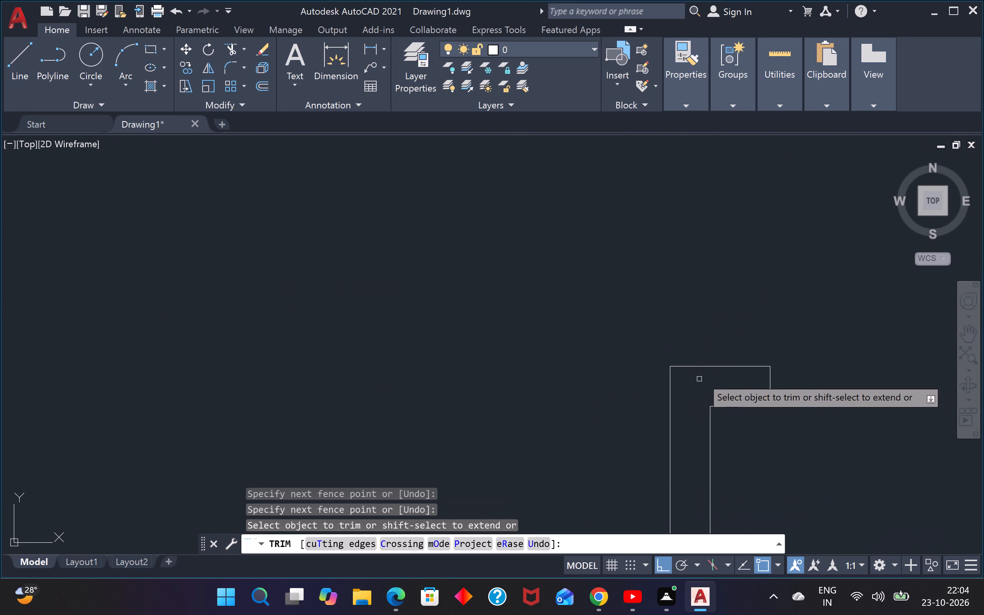
pyautogui.scroll(-5, 701, 376)
pyautogui.scroll(-4, 635, 315)
pyautogui.scroll(1, 622, 351)
pyautogui.moveTo(624, 329); pyautogui.dragTo(601, 280, button='middle')
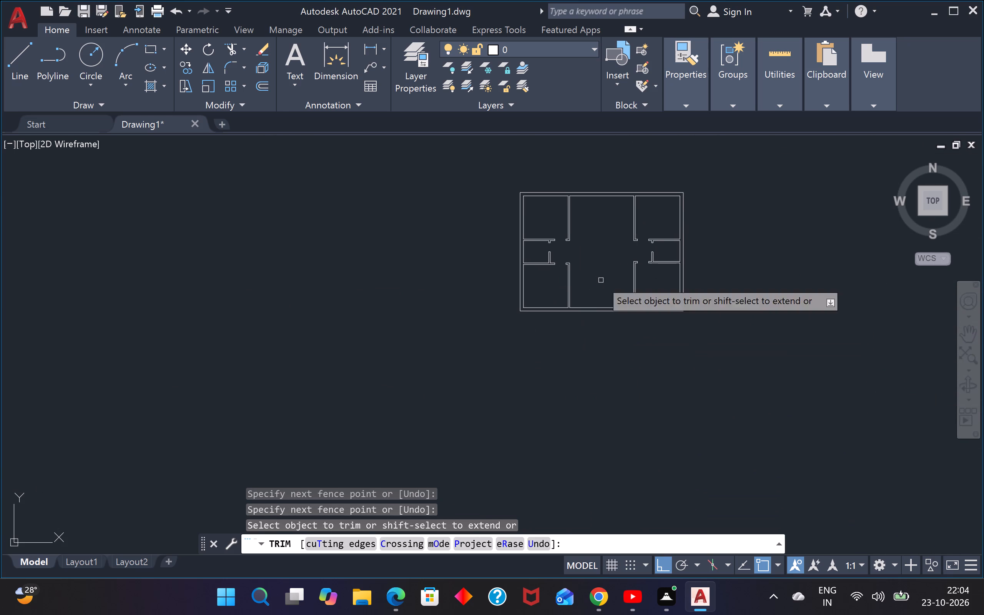
pyautogui.press('Escape')
pyautogui.press('Escape')
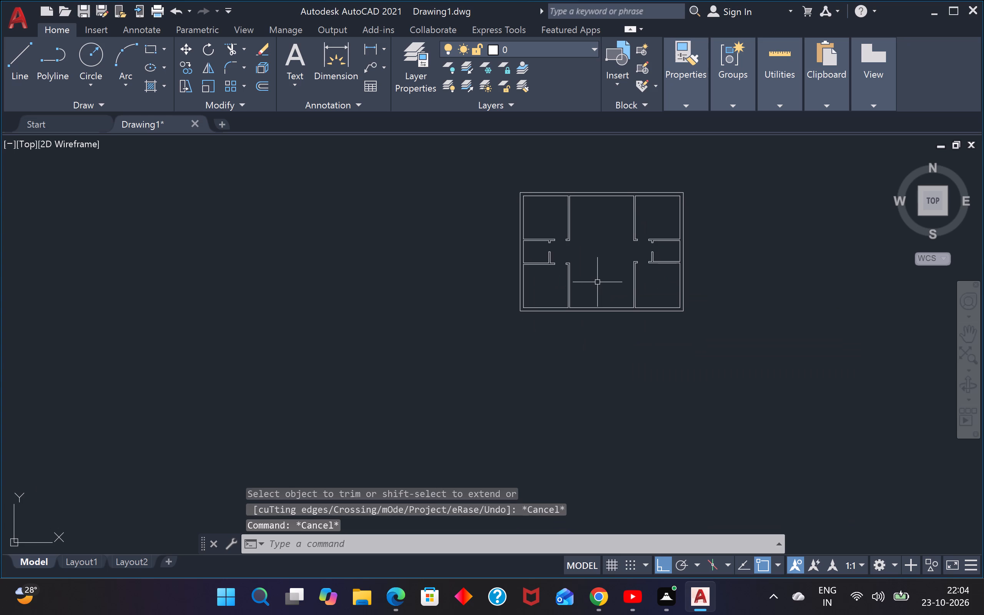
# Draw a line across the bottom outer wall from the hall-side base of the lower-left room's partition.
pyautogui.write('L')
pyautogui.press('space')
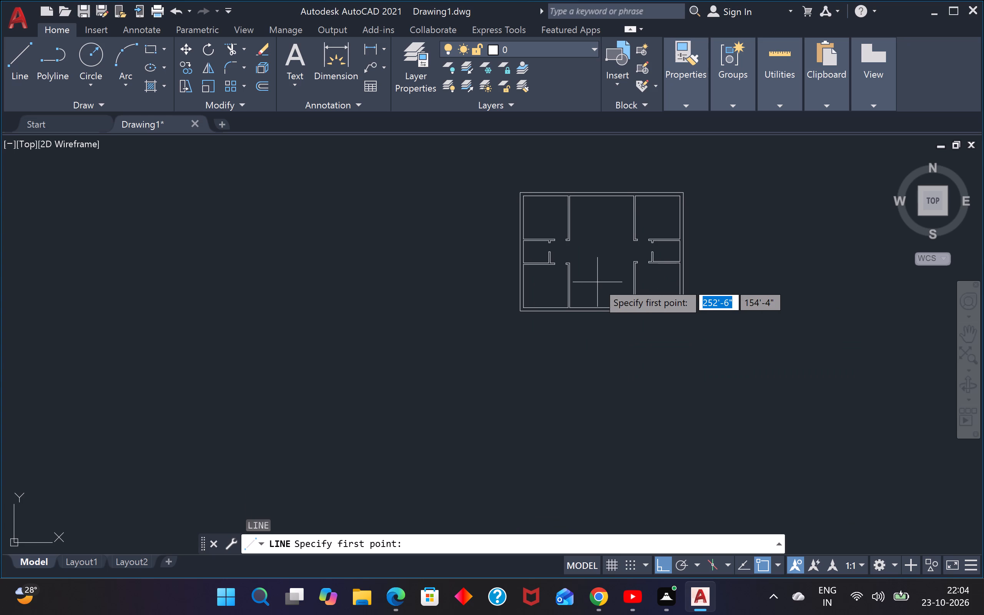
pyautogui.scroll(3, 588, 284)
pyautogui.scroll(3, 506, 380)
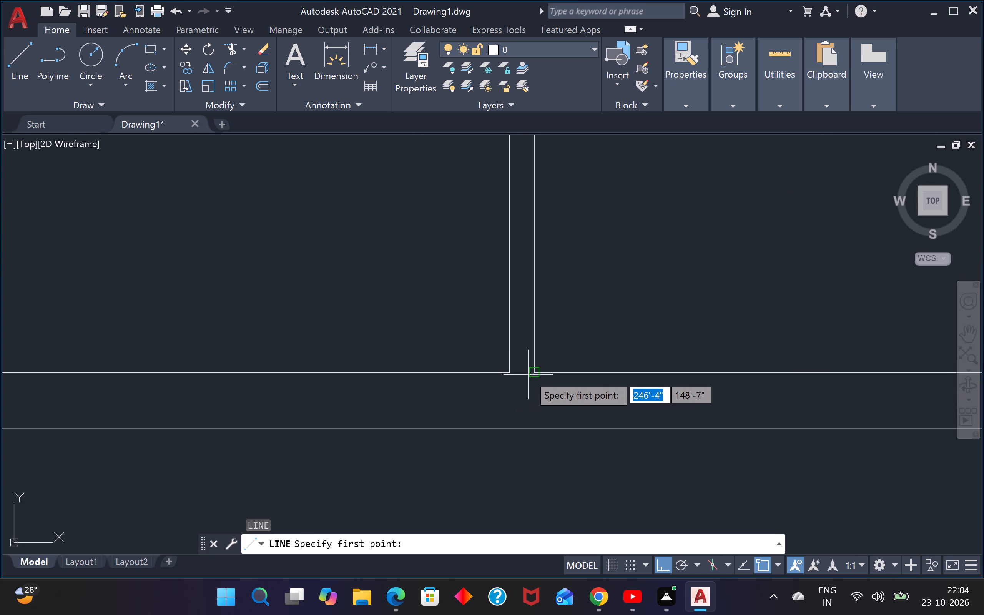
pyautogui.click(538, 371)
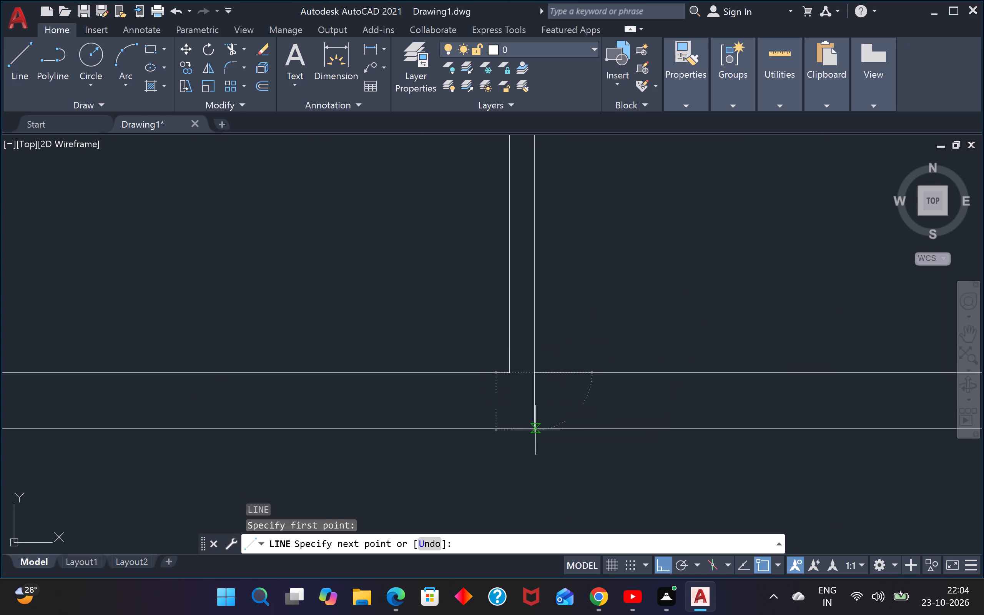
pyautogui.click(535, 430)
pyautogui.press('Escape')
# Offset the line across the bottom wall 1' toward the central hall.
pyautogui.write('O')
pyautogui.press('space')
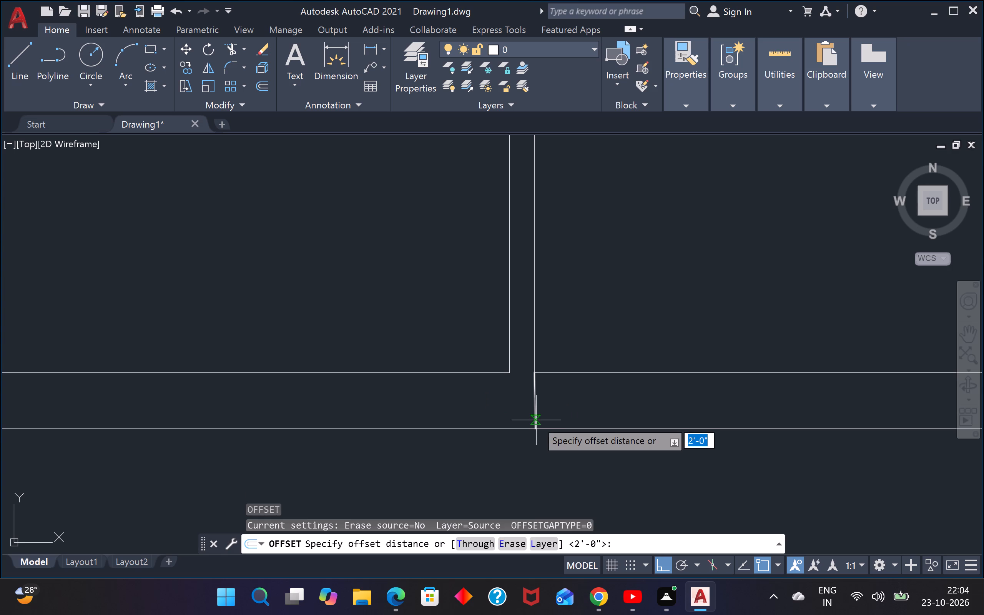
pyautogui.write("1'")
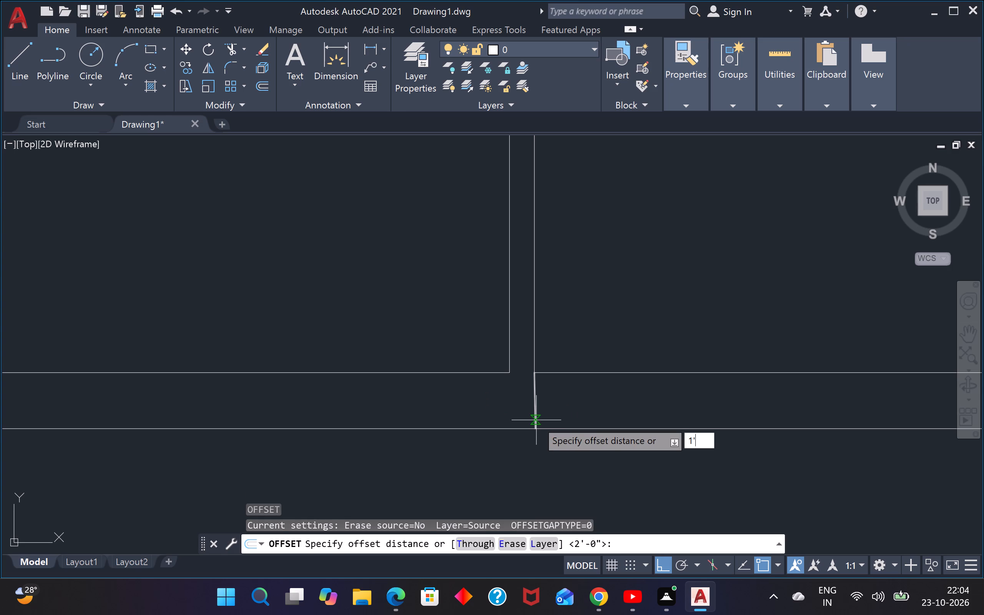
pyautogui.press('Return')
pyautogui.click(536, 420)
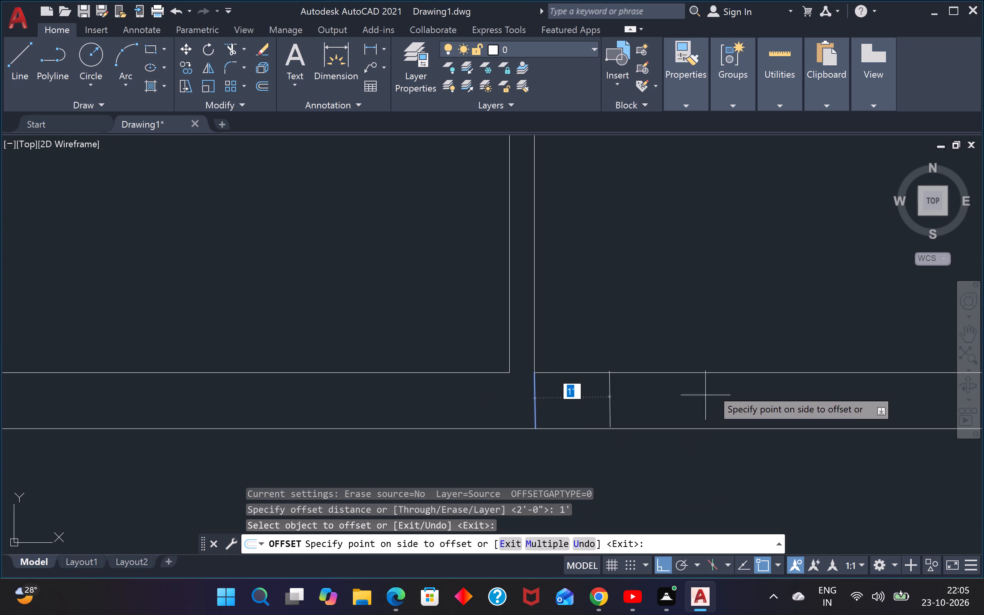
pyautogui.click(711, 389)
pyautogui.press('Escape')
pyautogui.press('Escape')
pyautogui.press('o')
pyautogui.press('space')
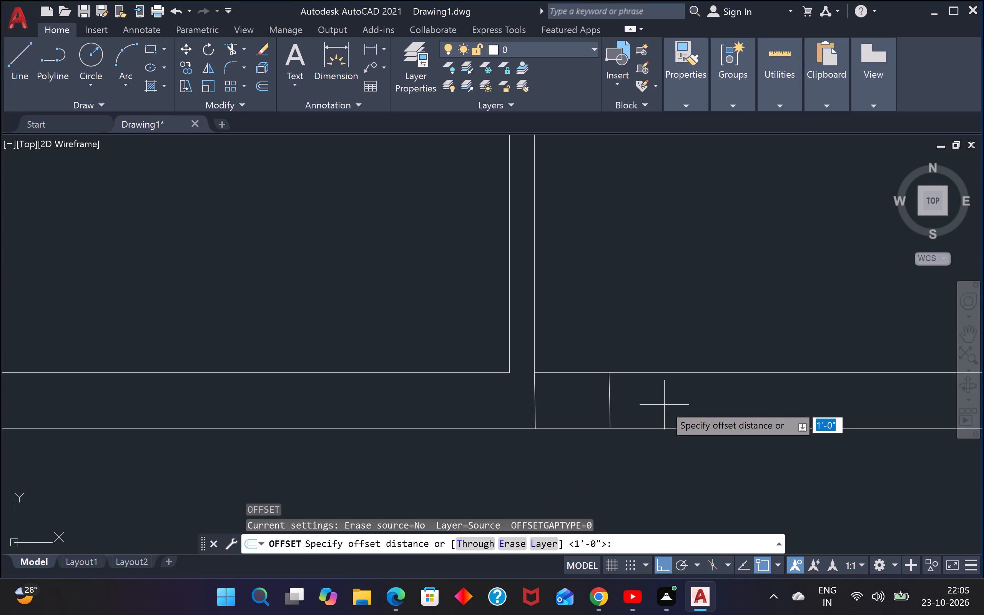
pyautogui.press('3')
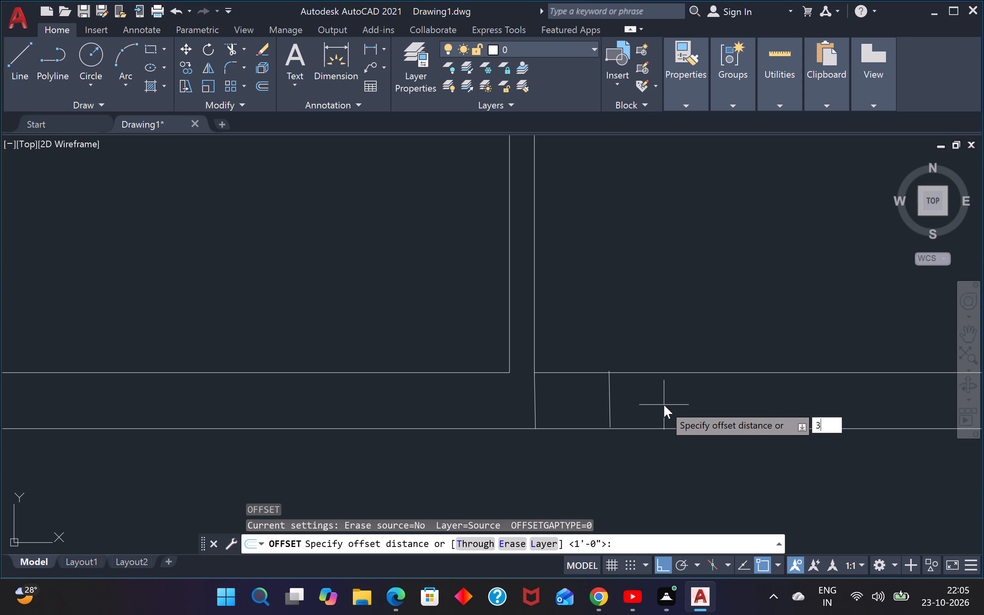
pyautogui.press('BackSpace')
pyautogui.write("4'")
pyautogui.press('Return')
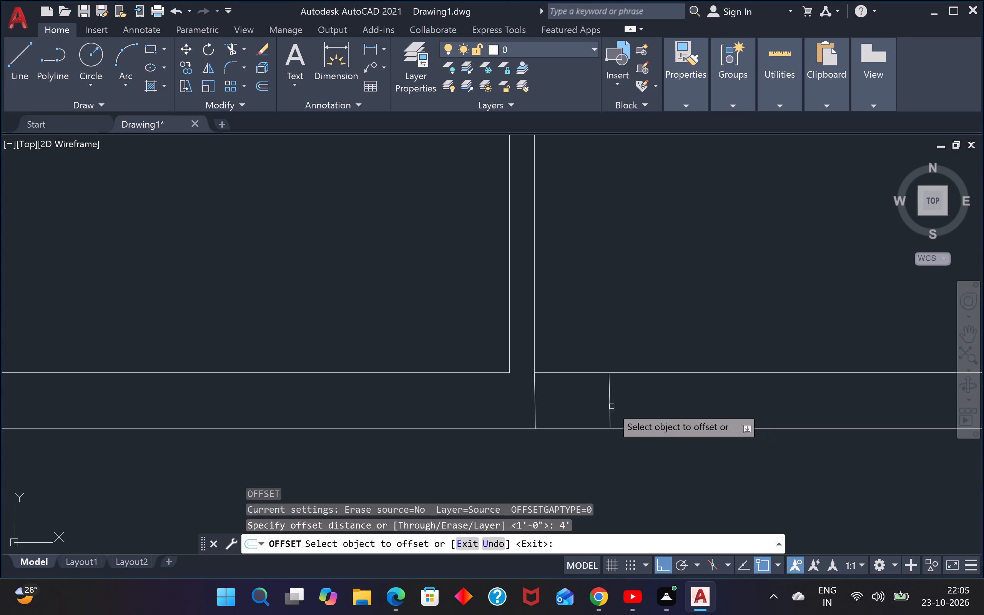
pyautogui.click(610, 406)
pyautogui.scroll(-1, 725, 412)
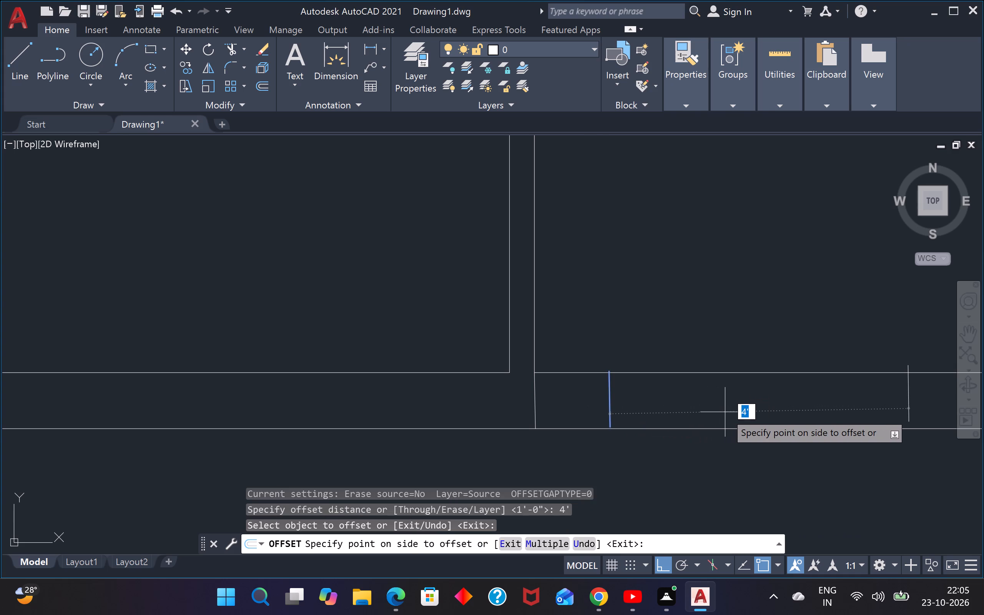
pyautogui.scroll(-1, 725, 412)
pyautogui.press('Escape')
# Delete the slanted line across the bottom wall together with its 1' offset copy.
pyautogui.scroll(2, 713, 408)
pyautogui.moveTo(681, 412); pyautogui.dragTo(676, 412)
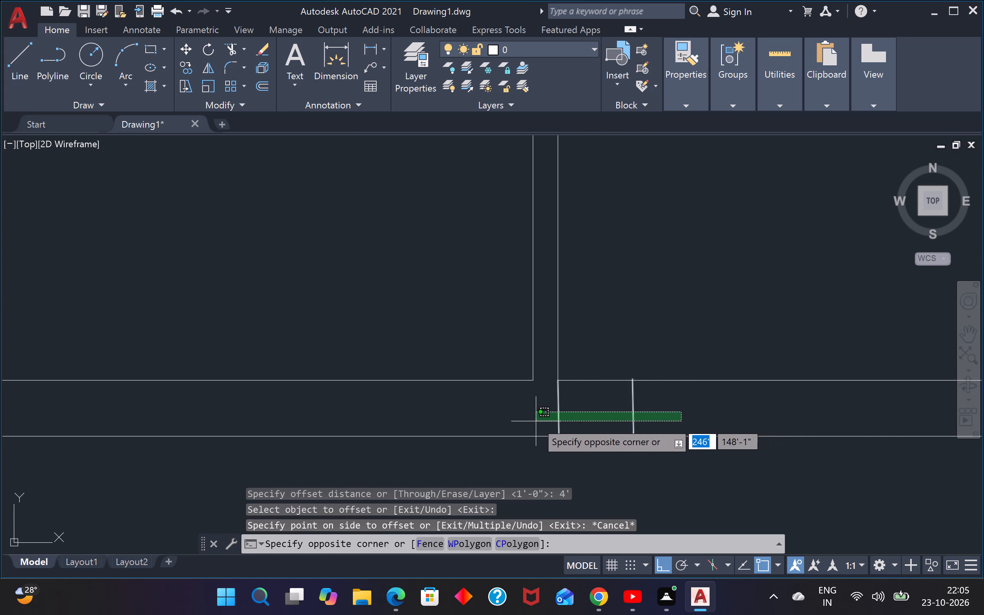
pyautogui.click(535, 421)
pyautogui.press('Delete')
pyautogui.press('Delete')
# Draw a straight vertical line from the hall-side base of the lower-left partition down past the bottom wall's outer line.
pyautogui.write('L')
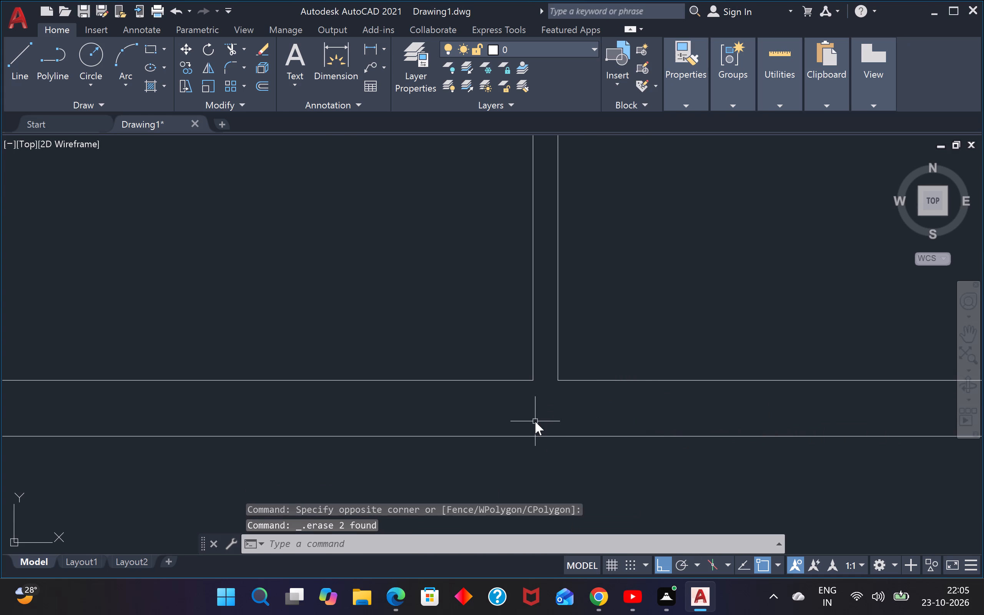
pyautogui.press('space')
pyautogui.scroll(3, 540, 414)
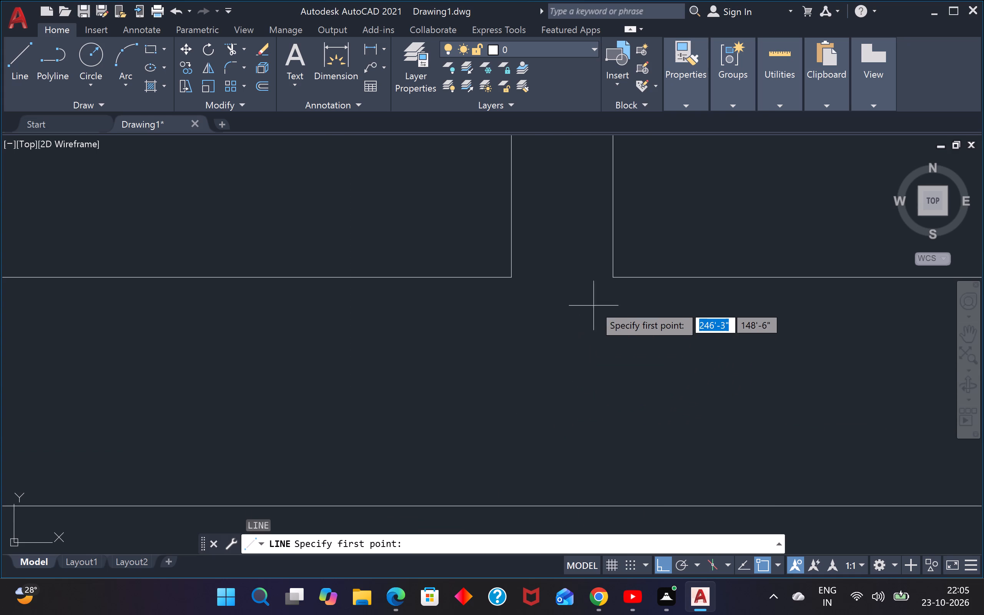
pyautogui.click(611, 279)
pyautogui.scroll(-4, 602, 308)
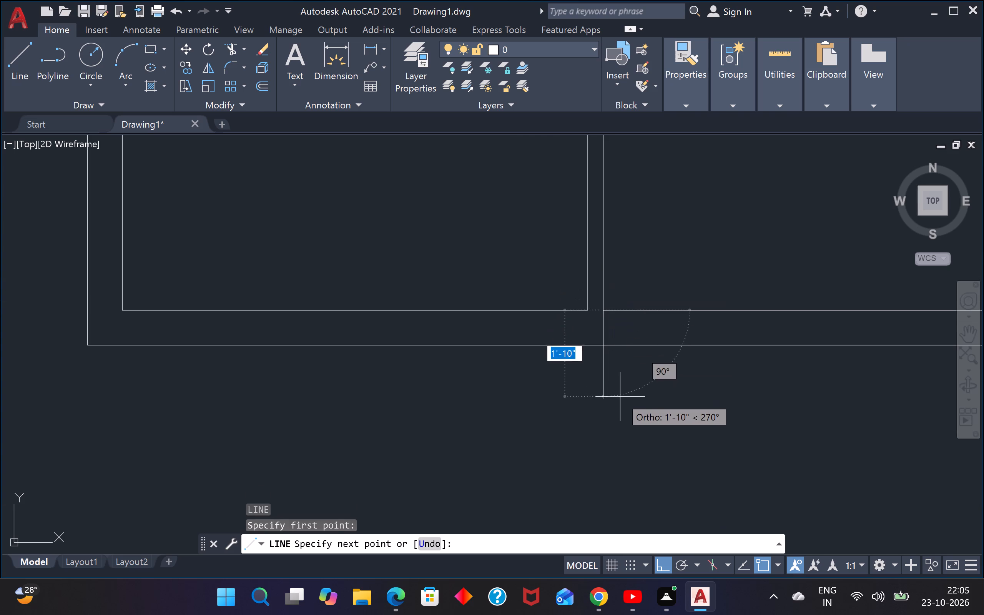
pyautogui.click(620, 397)
pyautogui.press('Escape')
# Trim the part of the vertical line that extends beyond the bottom wall's outer line.
pyautogui.write('TR')
pyautogui.press('space')
pyautogui.moveTo(614, 366); pyautogui.dragTo(609, 365)
pyautogui.click(569, 377)
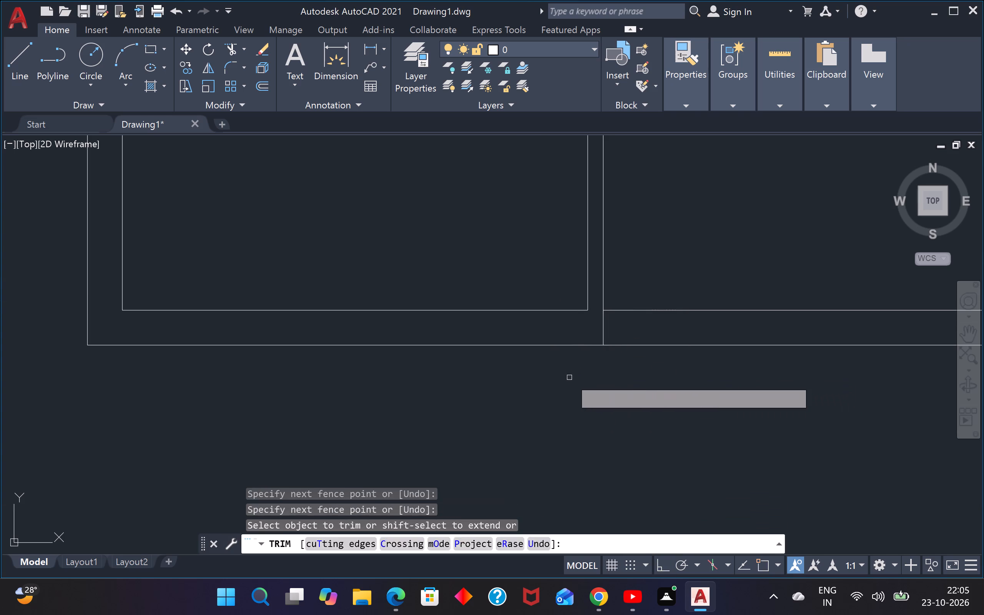
pyautogui.press('Escape')
# Offset the vertical line across the bottom wall 1' toward the central hall.
pyautogui.scroll(-2, 569, 377)
pyautogui.scroll(2, 587, 358)
pyautogui.press('Escape')
pyautogui.press('Escape')
pyautogui.press('o')
pyautogui.press('space')
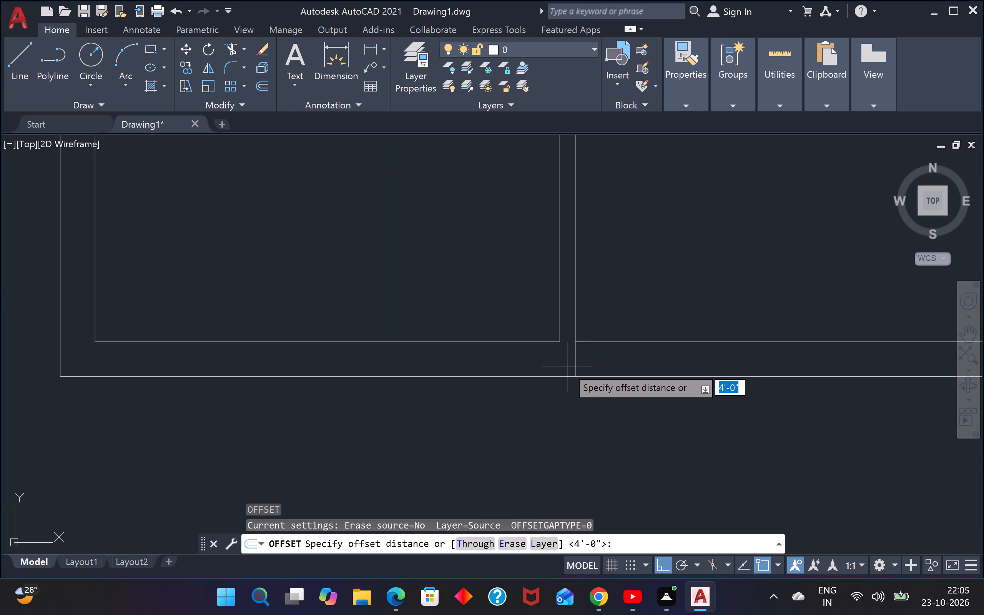
pyautogui.write("1'")
pyautogui.press('Return')
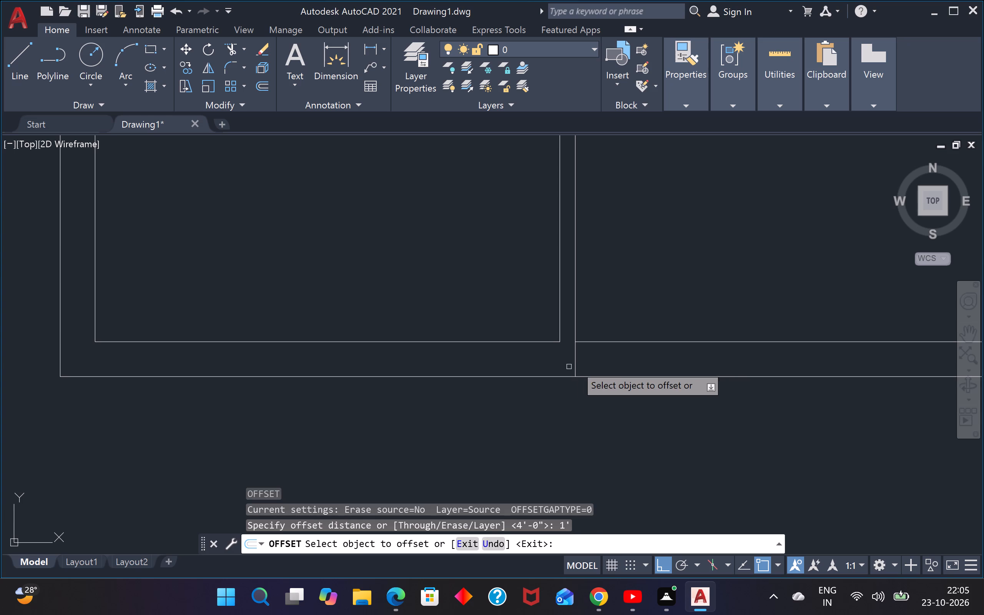
pyautogui.click(577, 358)
pyautogui.click(616, 353)
pyautogui.press('Escape')
pyautogui.press('Escape')
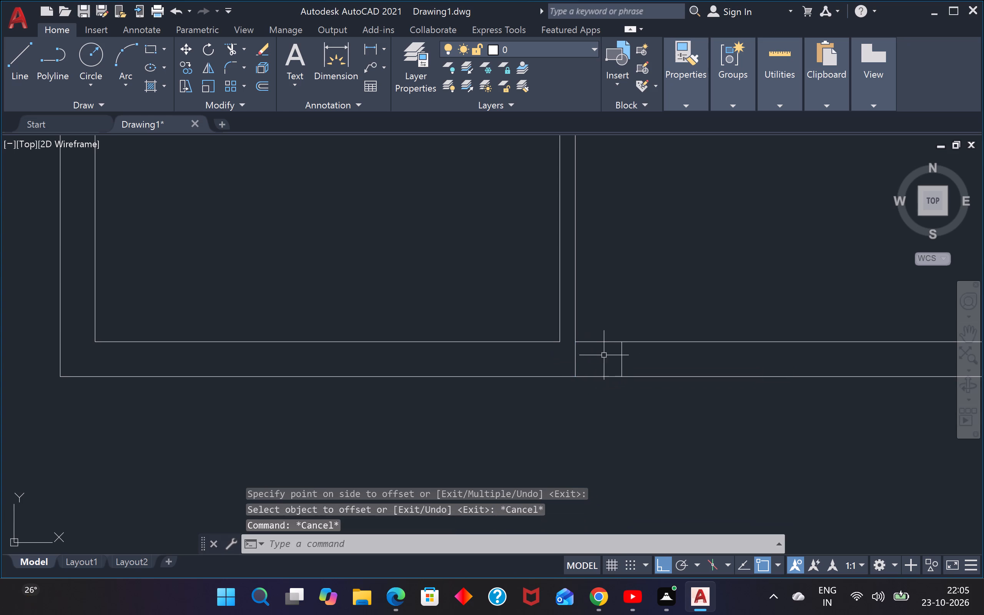
# Offset the line that sits 1' from the lower-left partition across the bottom wall by 4' into the central hall.
pyautogui.press('o')
pyautogui.press('space')
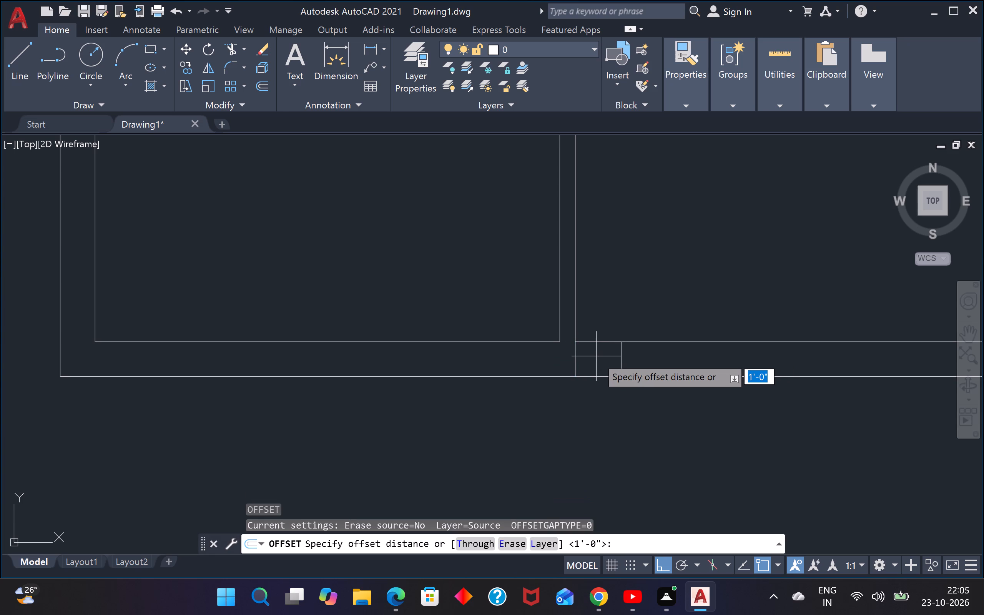
pyautogui.press('4')
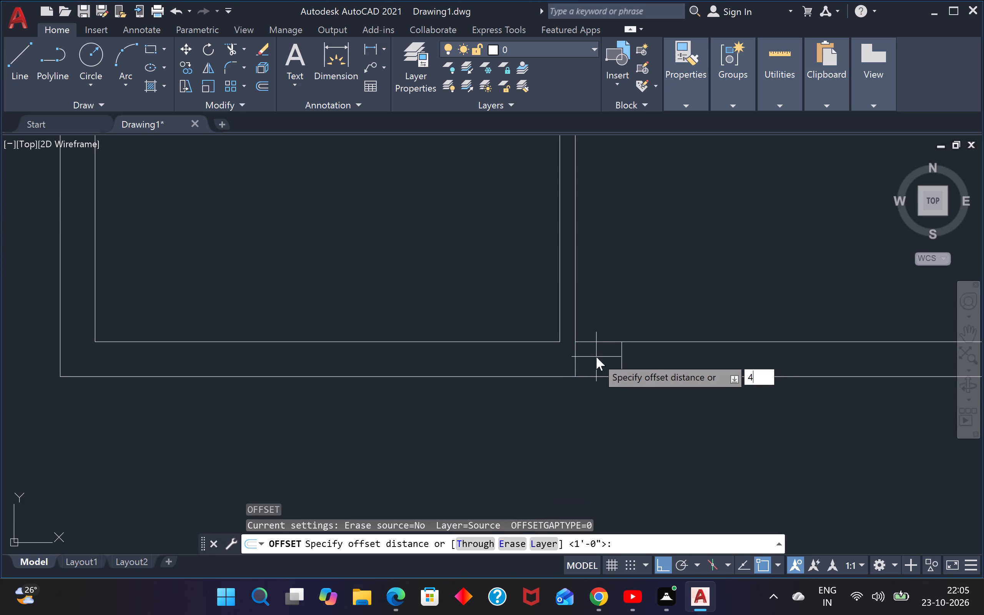
pyautogui.press("'")
pyautogui.press('Return')
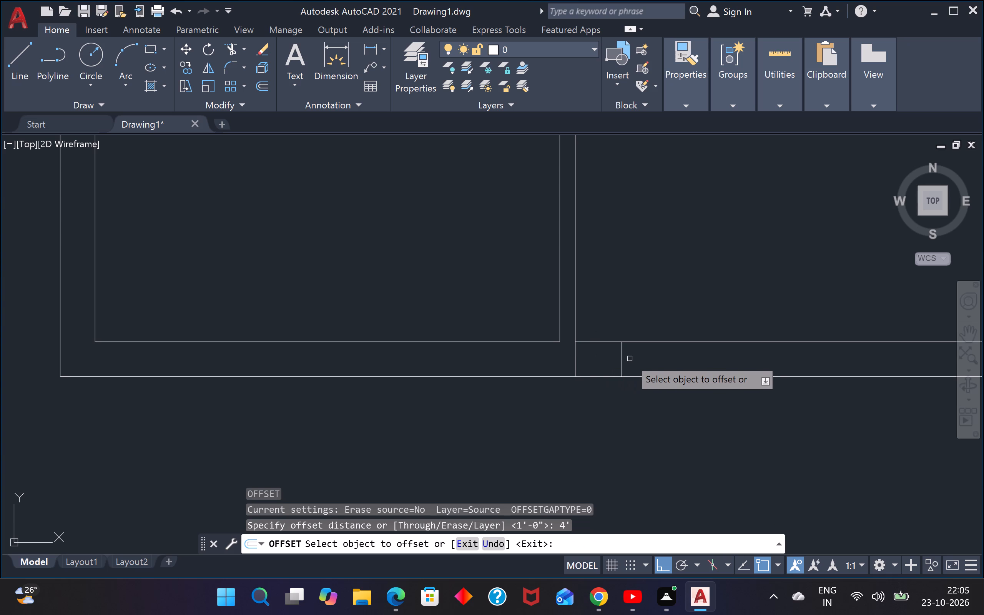
pyautogui.click(619, 352)
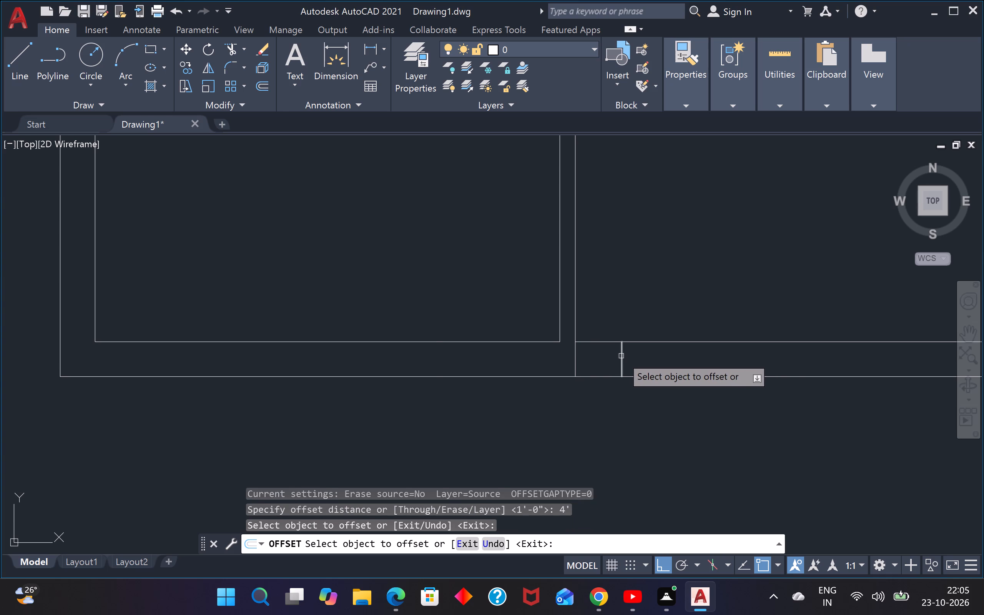
pyautogui.click(621, 356)
pyautogui.click(718, 361)
pyautogui.scroll(-3, 718, 361)
pyautogui.moveTo(732, 397); pyautogui.dragTo(697, 406, button='middle')
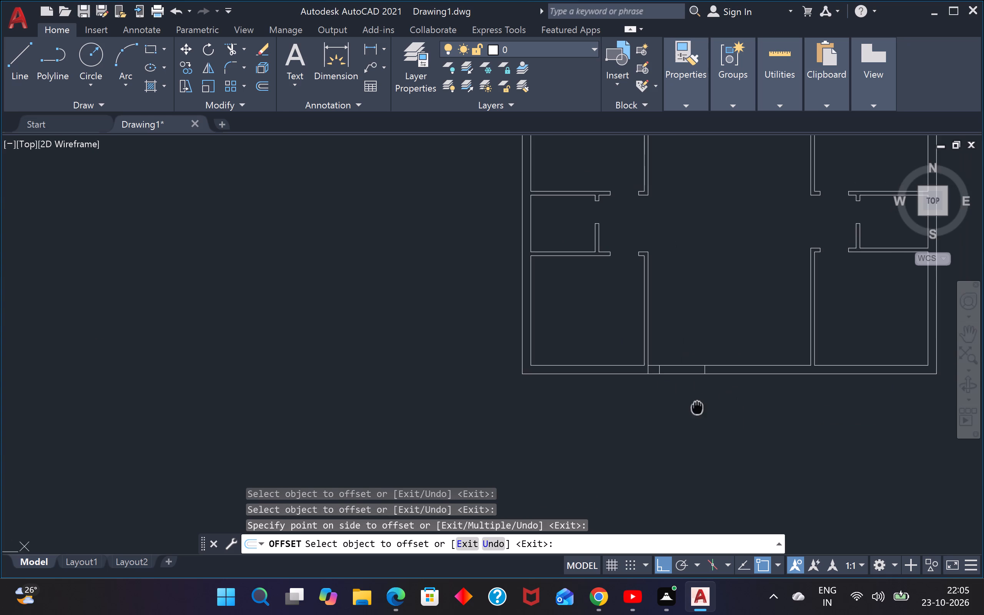
pyautogui.moveTo(697, 406); pyautogui.dragTo(697, 406, button='middle')
pyautogui.scroll(2, 690, 394)
pyautogui.press('Escape')
pyautogui.press('Escape')
# Trim both bottom-wall lines between the two offset lines to form the 4' opening, and trim the leftover vertical line at the partition.
pyautogui.press('t')
pyautogui.press('r')
pyautogui.press('space')
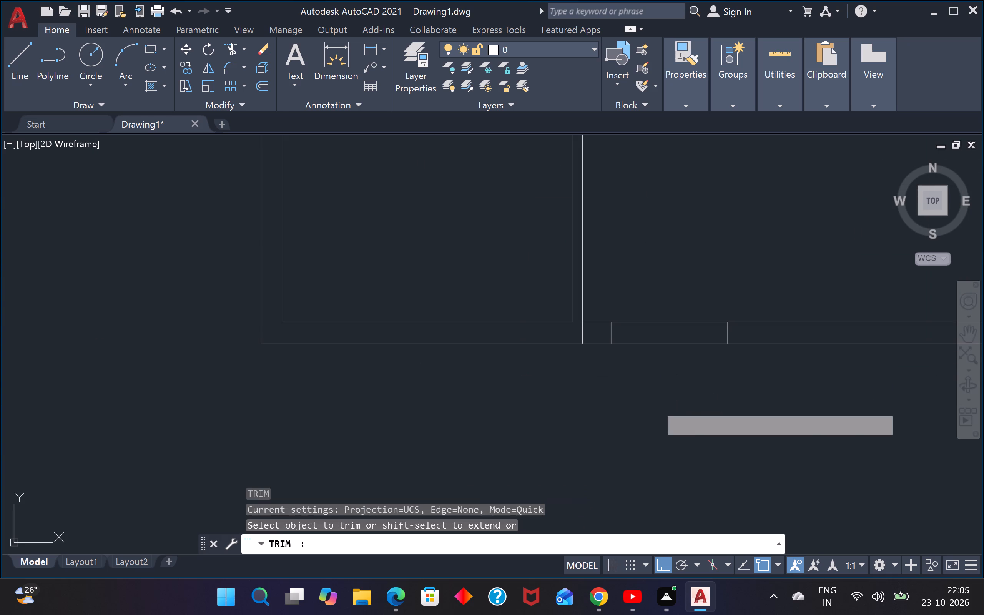
pyautogui.click(672, 351)
pyautogui.click(665, 291)
pyautogui.moveTo(592, 333); pyautogui.dragTo(591, 333)
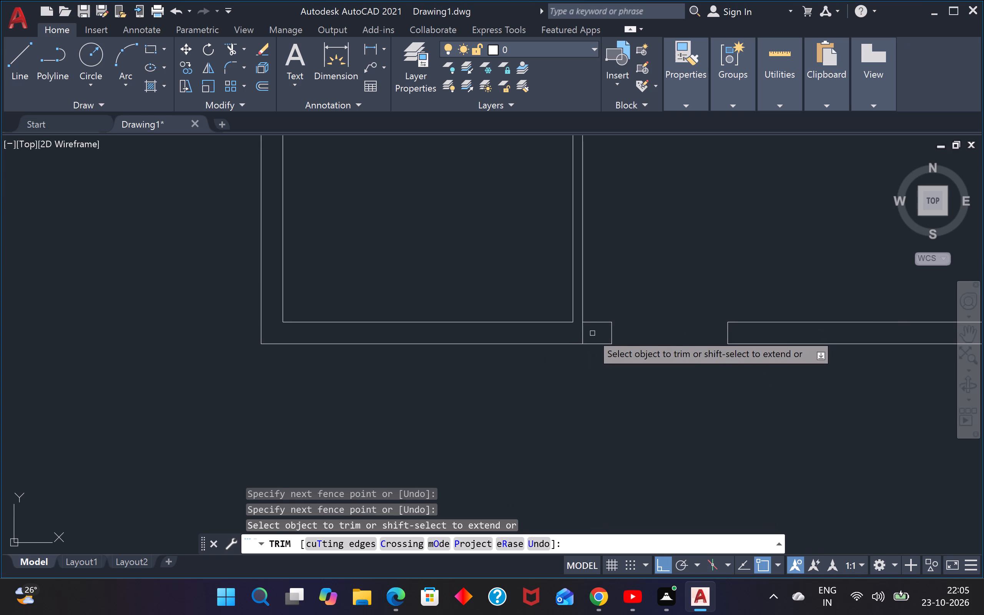
pyautogui.moveTo(591, 333); pyautogui.dragTo(584, 333)
pyautogui.click(561, 335)
pyautogui.scroll(-3, 565, 333)
pyautogui.scroll(-3, 595, 283)
pyautogui.moveTo(607, 274); pyautogui.dragTo(578, 327, button='middle')
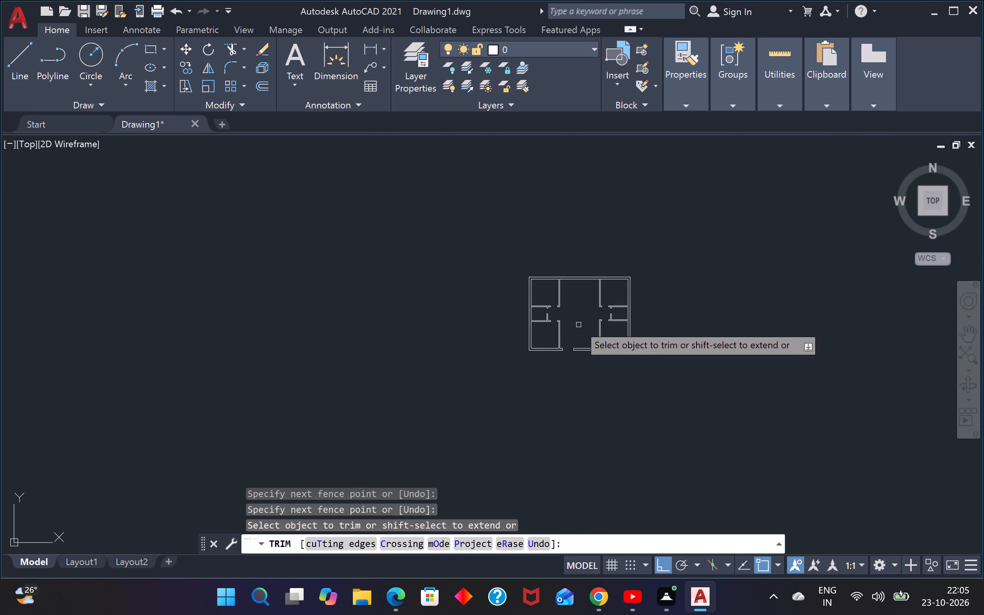
pyautogui.scroll(1, 578, 324)
pyautogui.press('Escape')
pyautogui.press('Escape')
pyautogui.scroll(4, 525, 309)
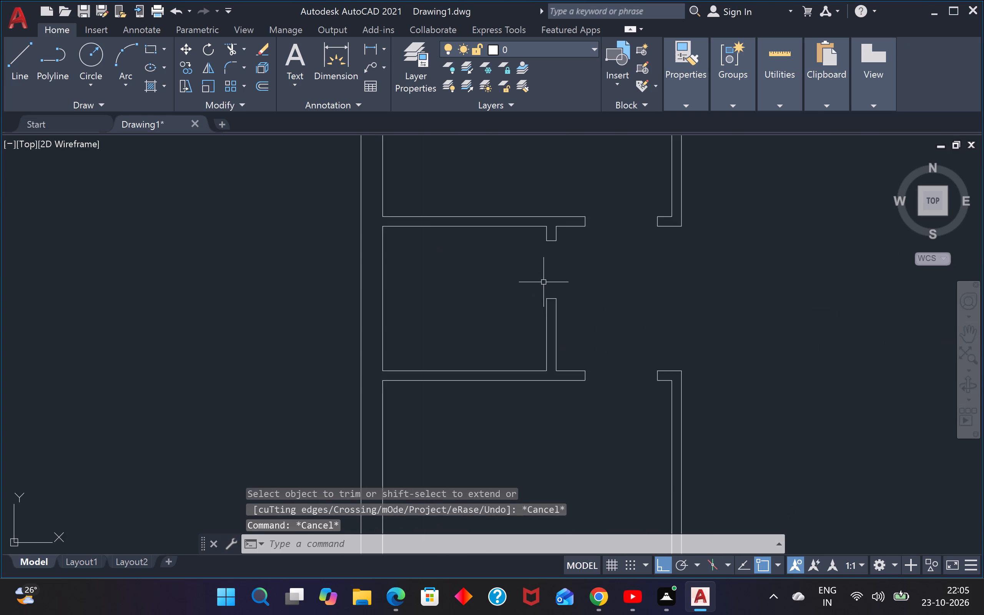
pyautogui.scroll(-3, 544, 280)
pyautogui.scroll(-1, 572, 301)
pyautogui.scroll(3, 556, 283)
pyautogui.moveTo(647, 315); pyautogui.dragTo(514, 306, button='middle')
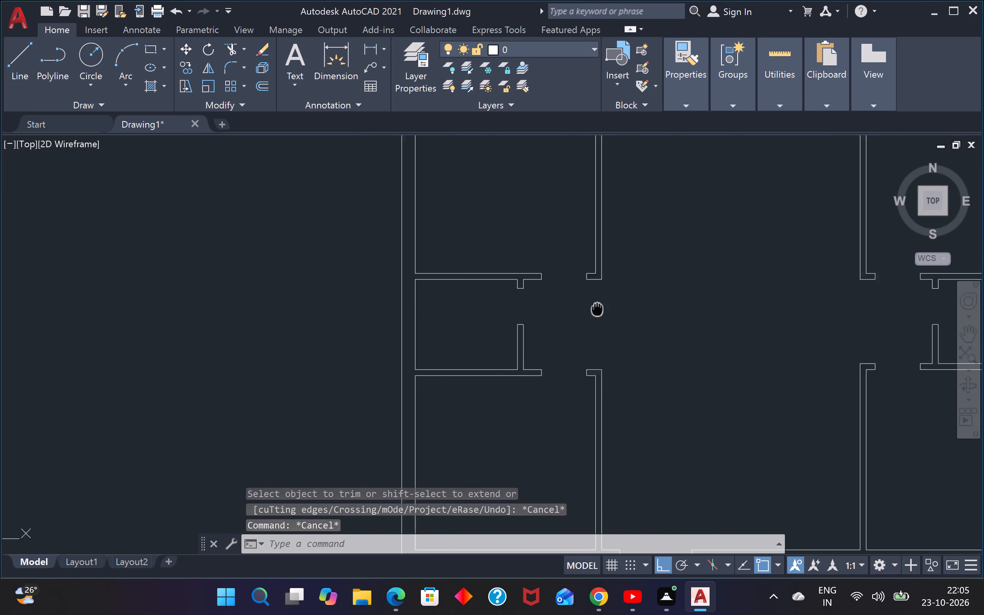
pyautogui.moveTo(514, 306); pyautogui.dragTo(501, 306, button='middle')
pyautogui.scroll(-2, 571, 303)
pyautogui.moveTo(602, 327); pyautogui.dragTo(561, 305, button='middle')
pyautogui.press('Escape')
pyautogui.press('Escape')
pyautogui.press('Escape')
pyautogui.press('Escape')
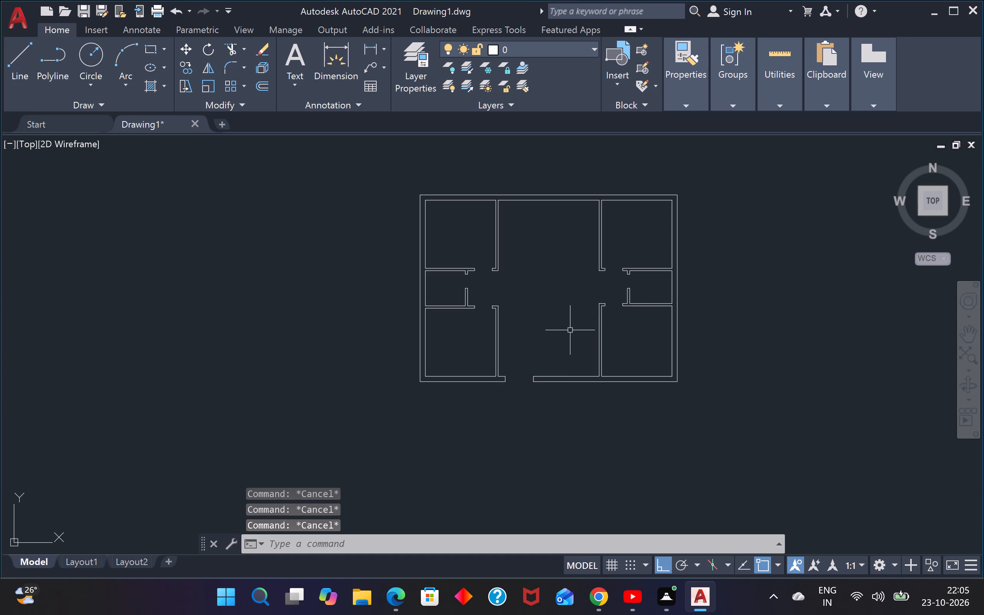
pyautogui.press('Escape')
# Draw a 4' by 9" rectangle in the empty space west of the floor plan.
pyautogui.write('RE')
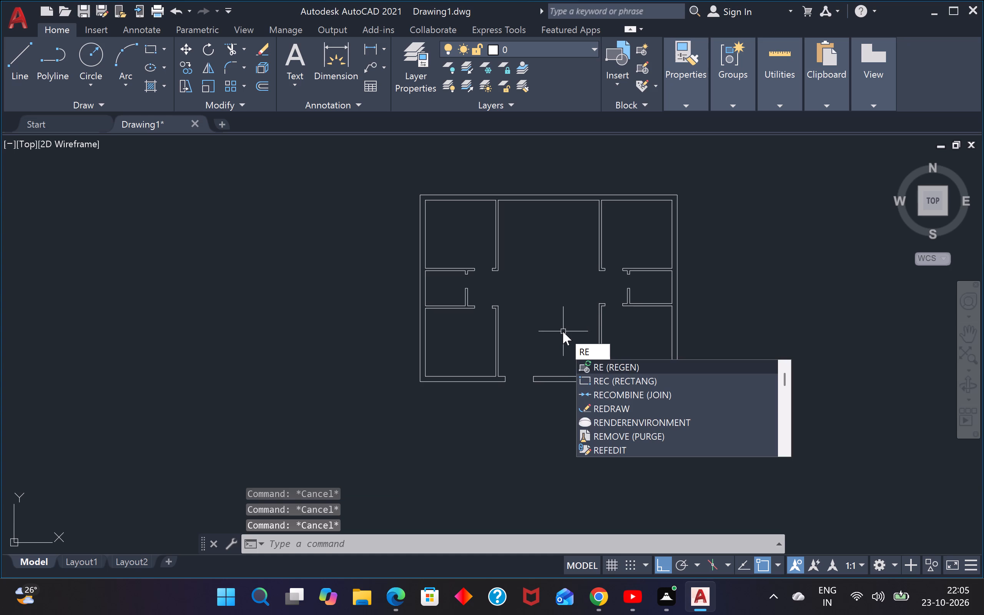
pyautogui.write('C')
pyautogui.press('space')
pyautogui.click(53, 256)
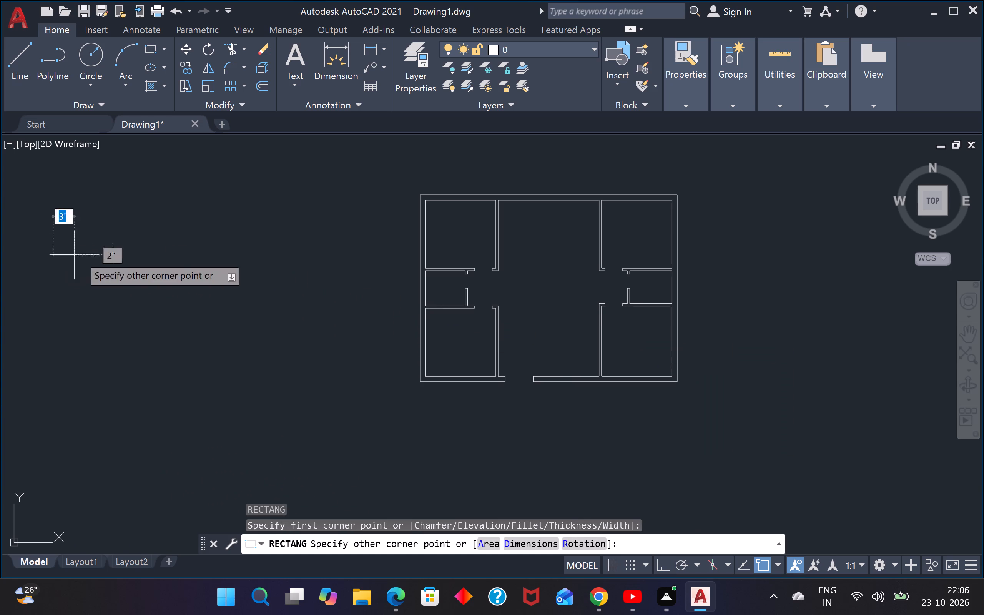
pyautogui.write("4'")
pyautogui.press('Tab')
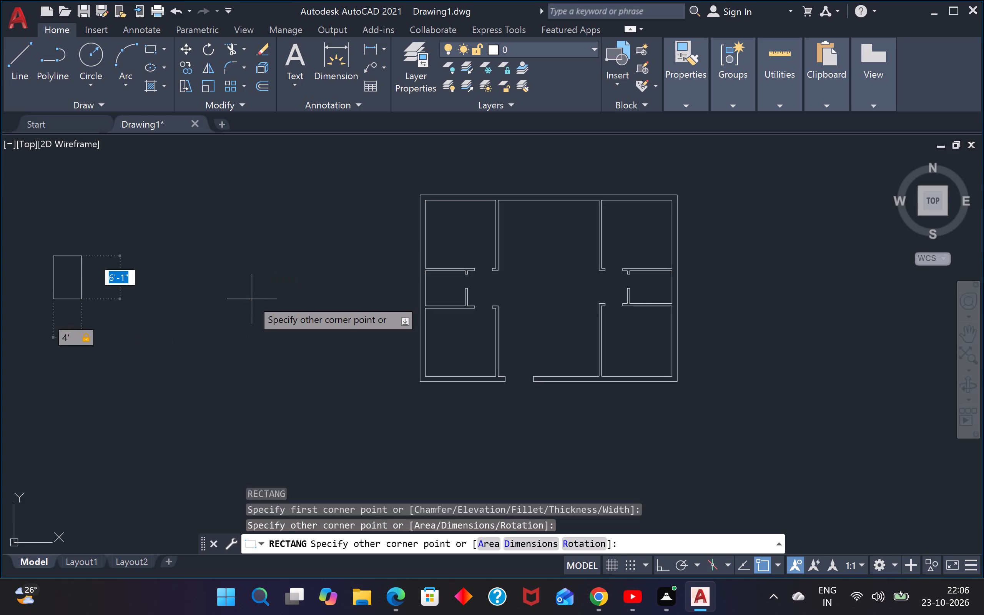
pyautogui.write('9"')
pyautogui.press('Return')
pyautogui.press('`')
pyautogui.press('Escape')
pyautogui.press('Escape')
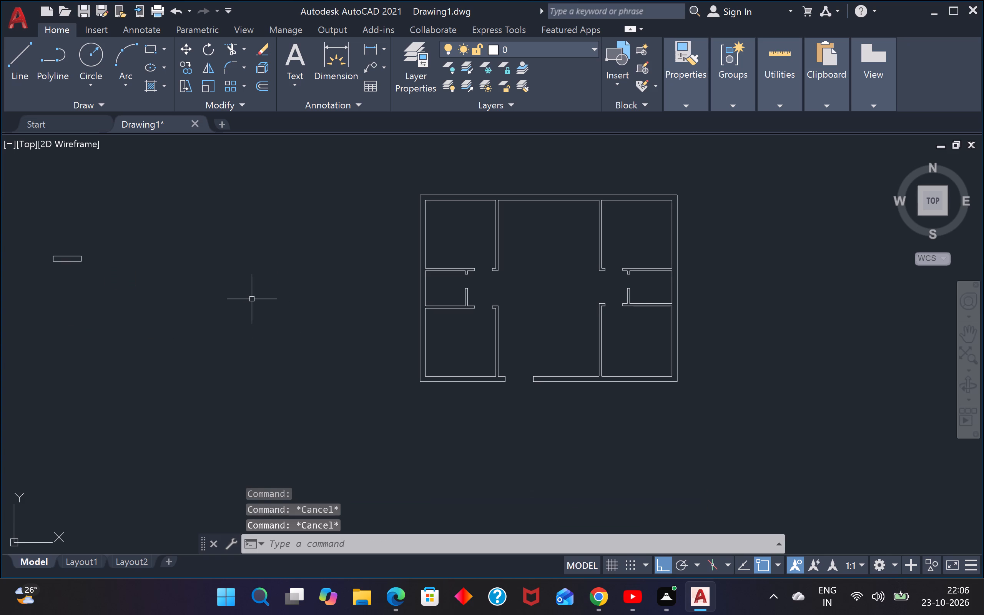
# Draw a 2' by 9" rectangle between the 4' rectangle and the floor plan.
pyautogui.write('REC')
pyautogui.press('space')
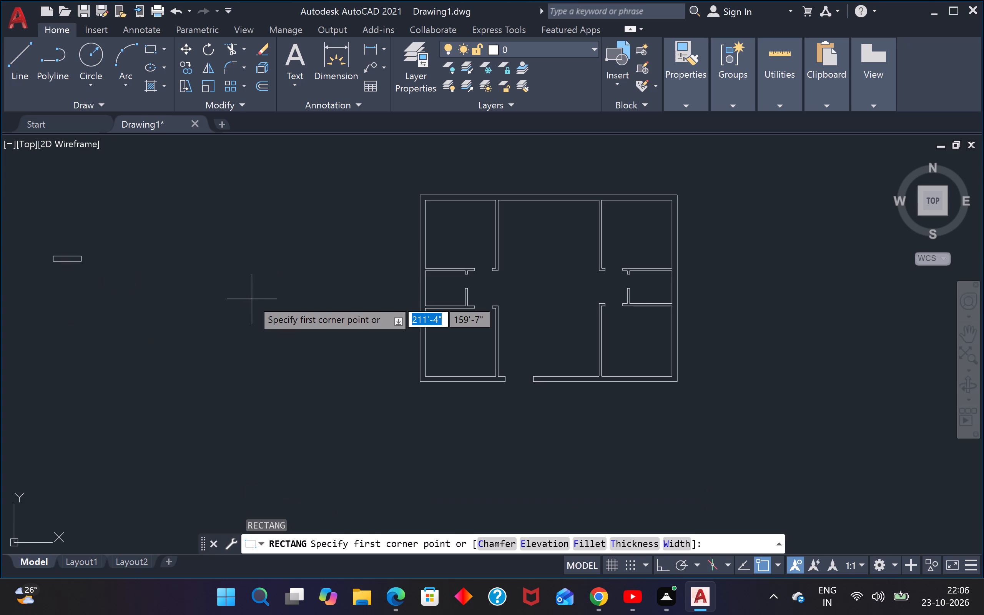
pyautogui.click(115, 258)
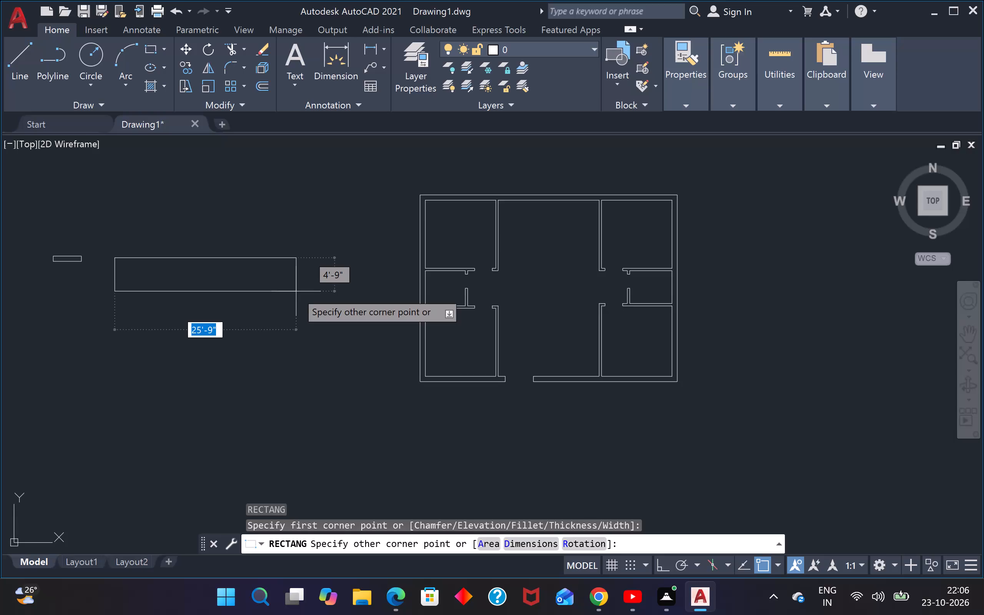
pyautogui.write('2;')
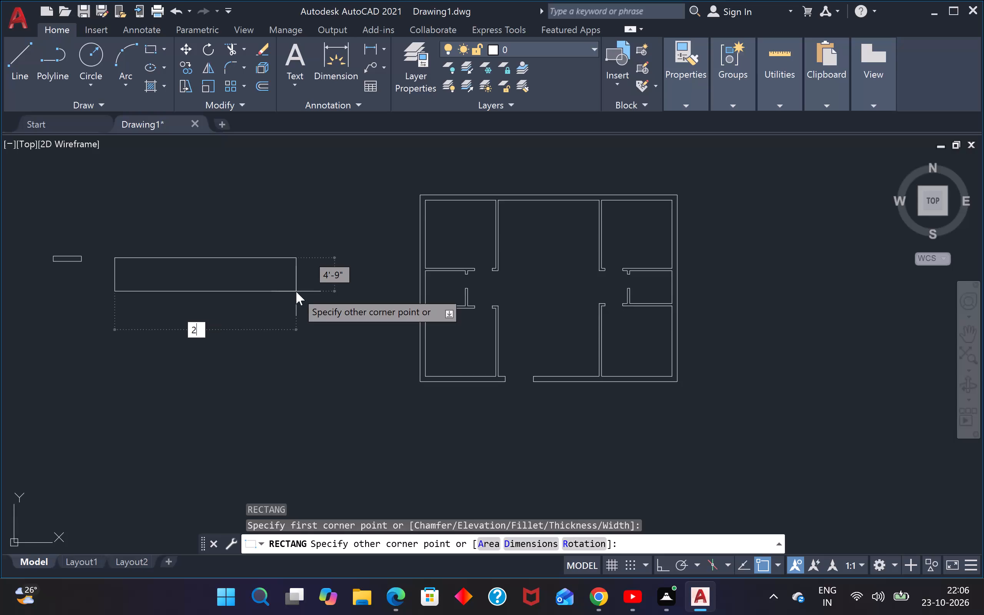
pyautogui.press('BackSpace')
pyautogui.press("'")
pyautogui.press('Tab')
pyautogui.press('9')
pyautogui.hotkey('shift', '"')
pyautogui.press('Return')
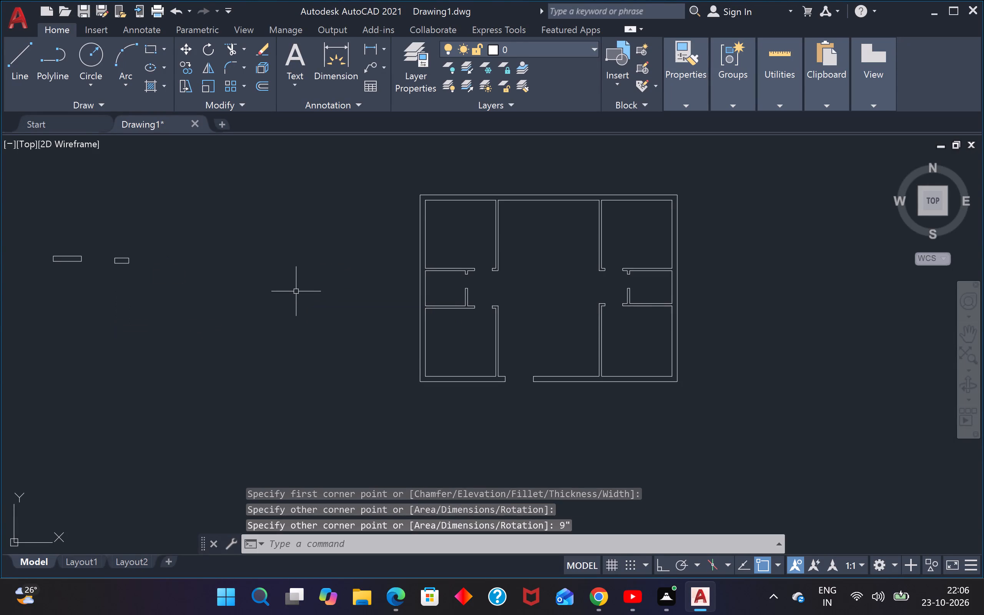
pyautogui.press('Escape')
pyautogui.press('Escape')
# Draw a horizontal centre line between the midpoints of the short sides in both the 4' and the 2' rectangle.
pyautogui.scroll(2, 17, 289)
pyautogui.moveTo(64, 301); pyautogui.dragTo(198, 359, button='middle')
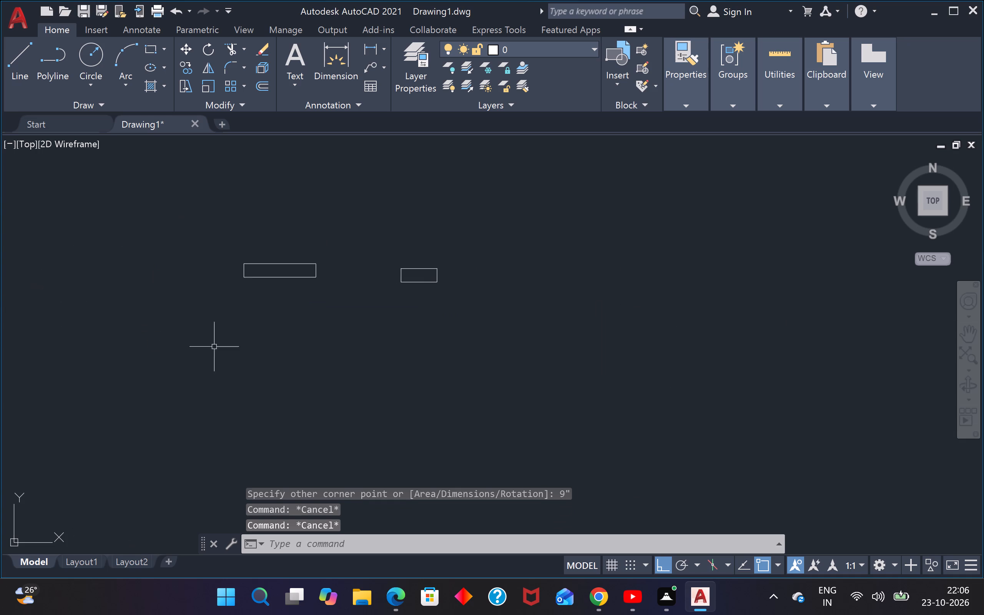
pyautogui.scroll(2, 255, 274)
pyautogui.click(309, 206)
pyautogui.click(288, 243)
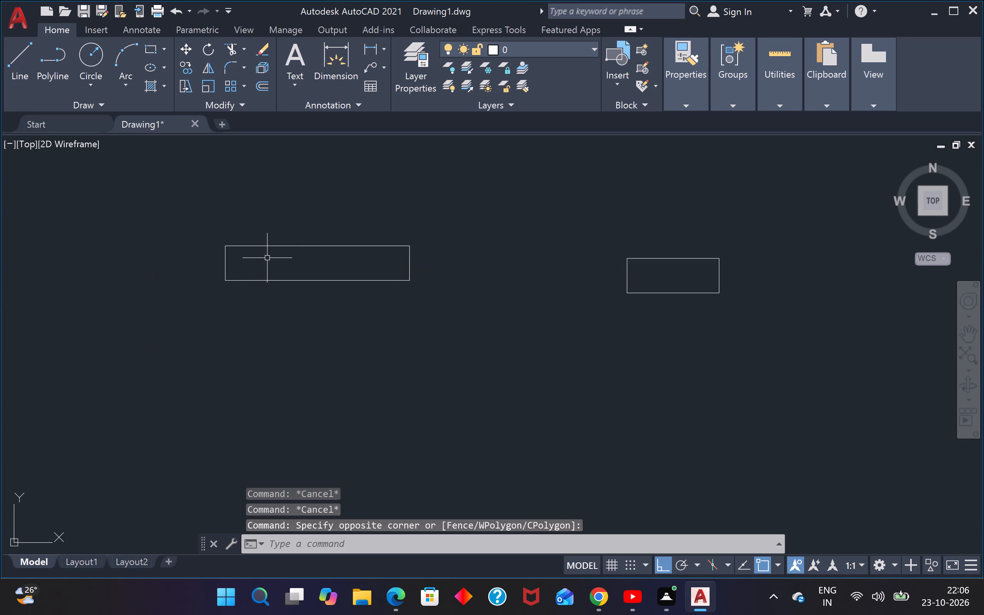
pyautogui.write('L')
pyautogui.press('space')
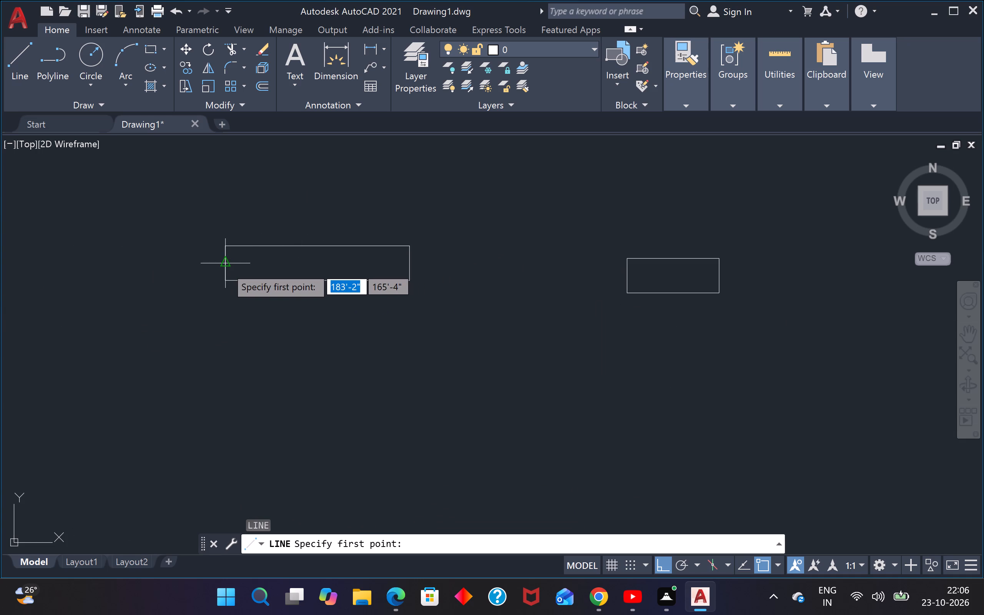
pyautogui.click(225, 266)
pyautogui.click(414, 264)
pyautogui.press('Escape')
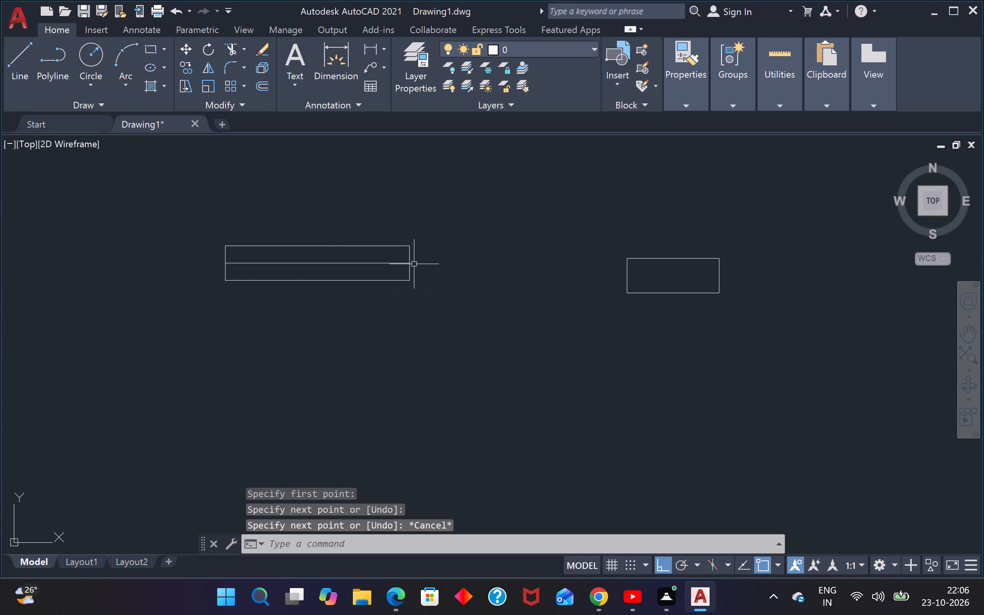
pyautogui.press('space')
pyautogui.click(622, 275)
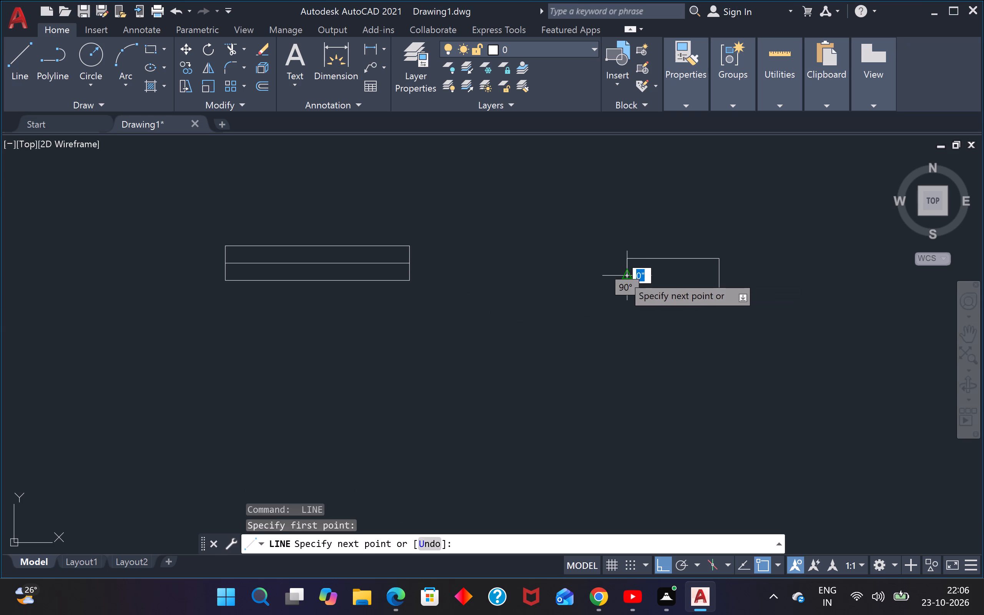
pyautogui.click(718, 277)
pyautogui.press('Escape')
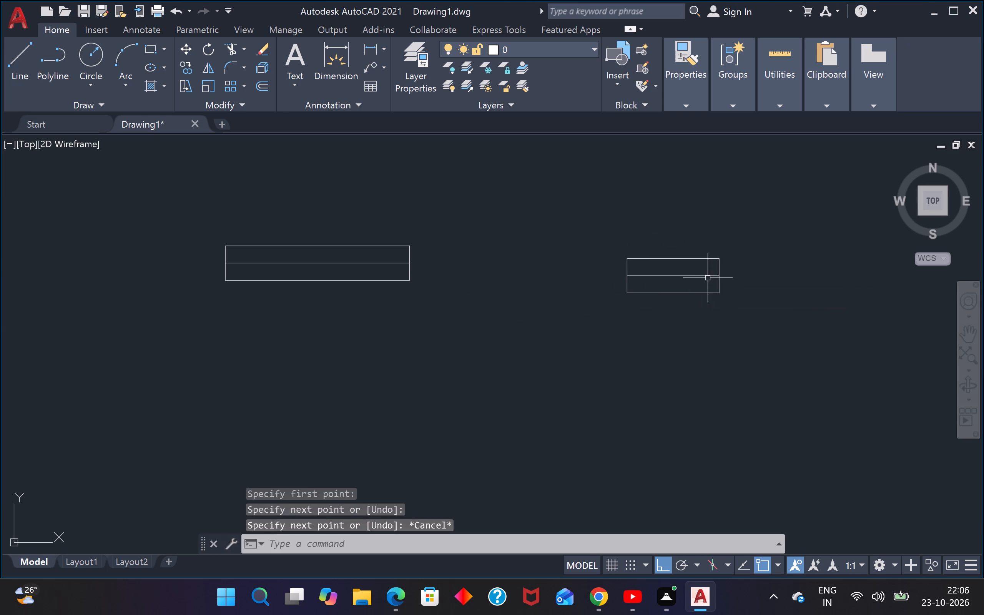
# Offset the centre line of the 2' rectangle and that of the 4' rectangle 2" to both sides.
pyautogui.press('o')
pyautogui.press('space')
pyautogui.press('2')
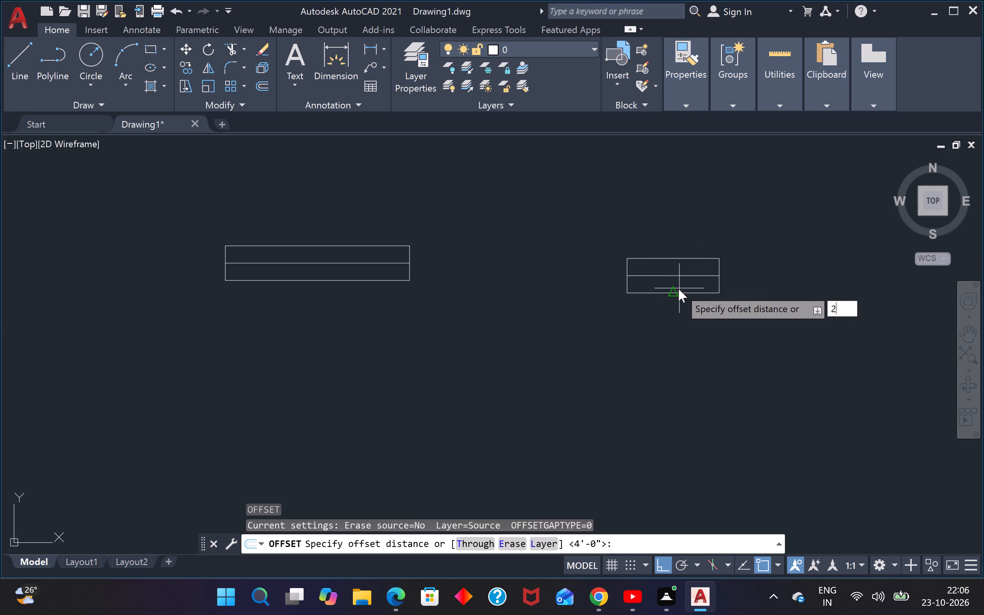
pyautogui.hotkey('shift', '"')
pyautogui.press('Return')
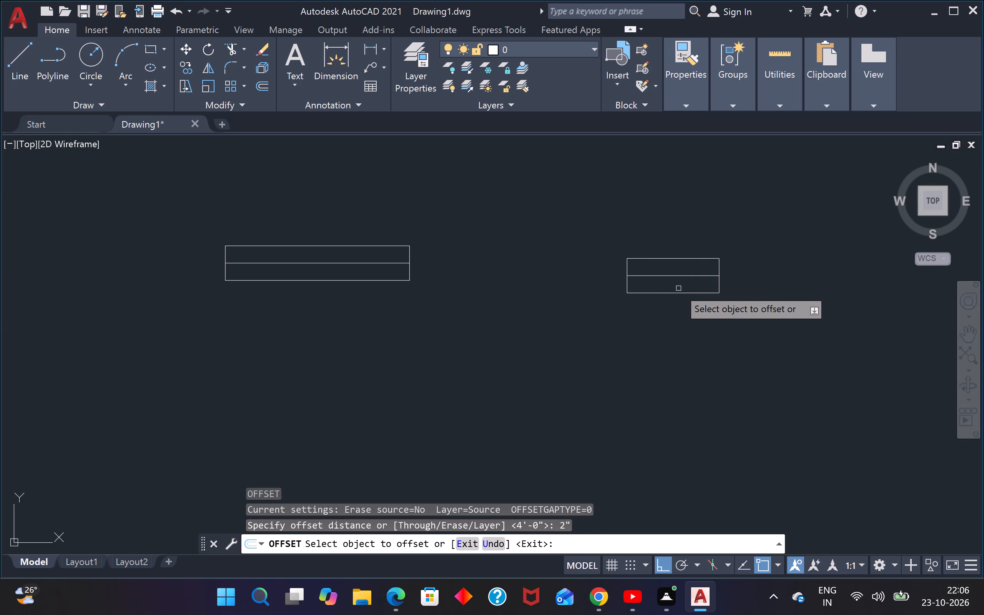
pyautogui.click(681, 275)
pyautogui.click(696, 213)
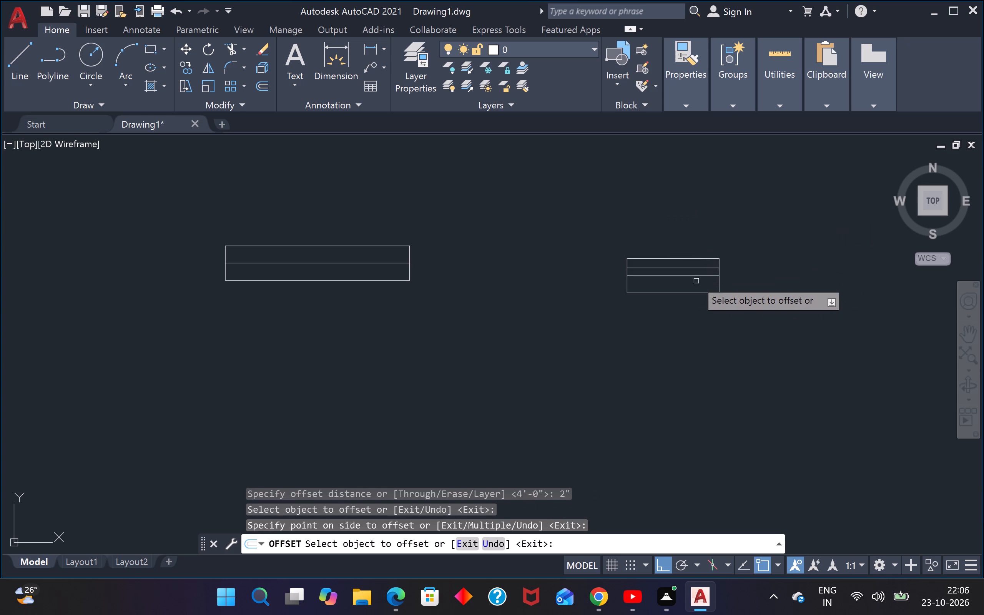
pyautogui.click(695, 277)
pyautogui.click(701, 305)
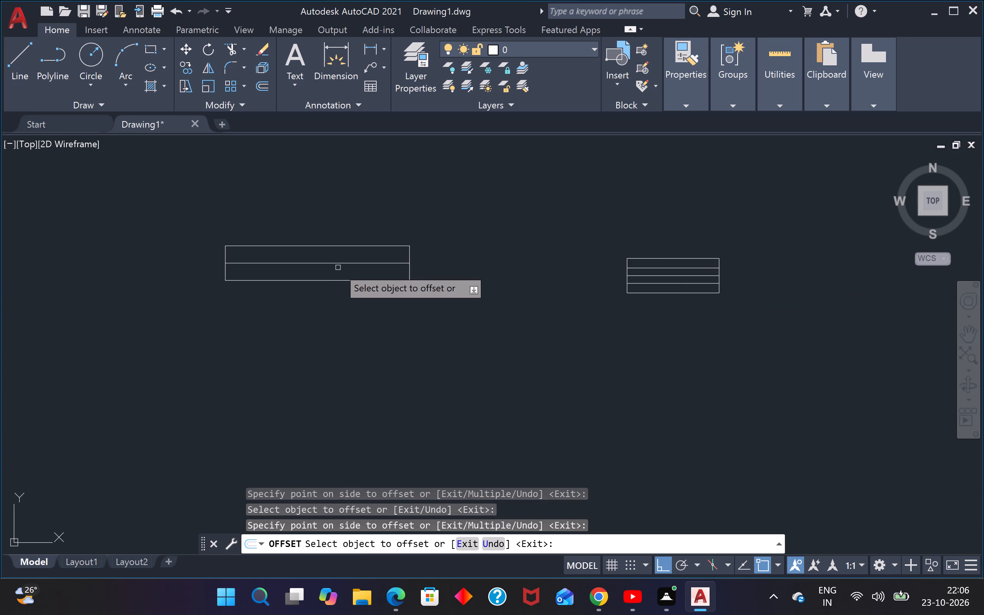
pyautogui.click(341, 265)
pyautogui.click(358, 222)
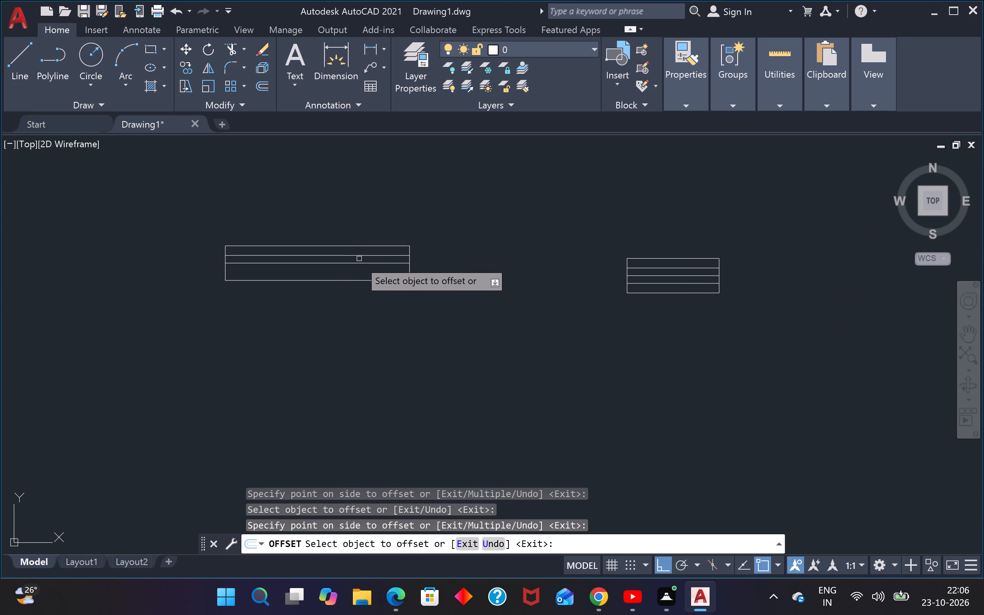
pyautogui.click(359, 265)
pyautogui.click(358, 306)
pyautogui.press('Escape')
# Trim away the original centre line inside the 4' rectangle, keeping its two offset copies.
pyautogui.press('t')
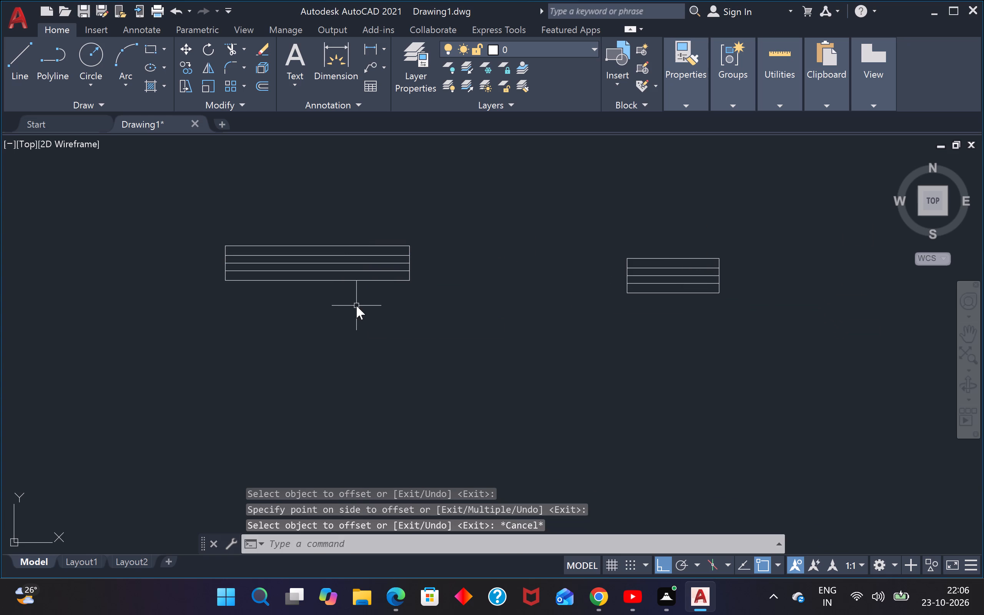
pyautogui.write('R')
pyautogui.press('space')
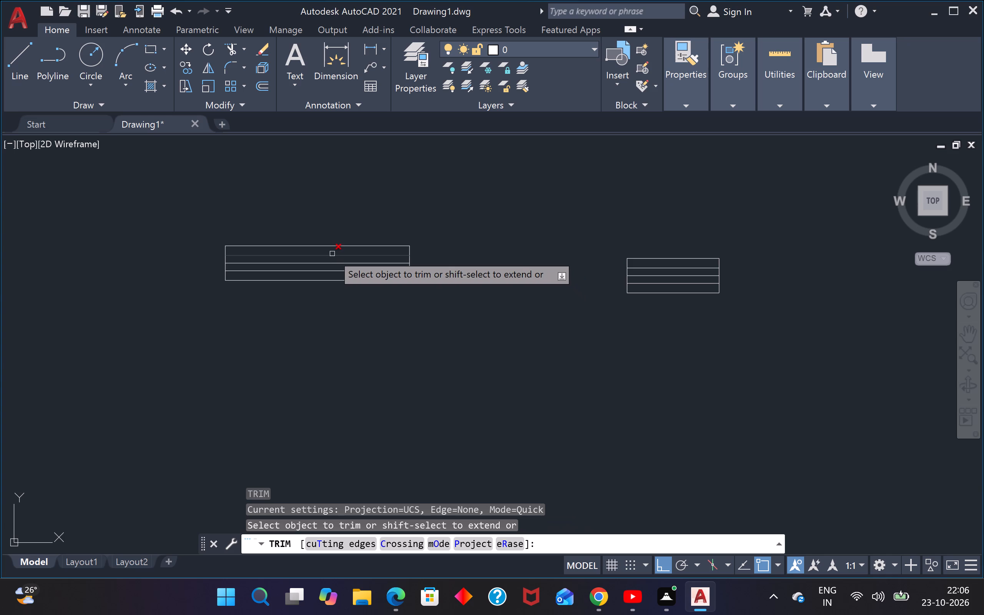
pyautogui.scroll(3, 332, 254)
pyautogui.click(322, 277)
pyautogui.click(316, 297)
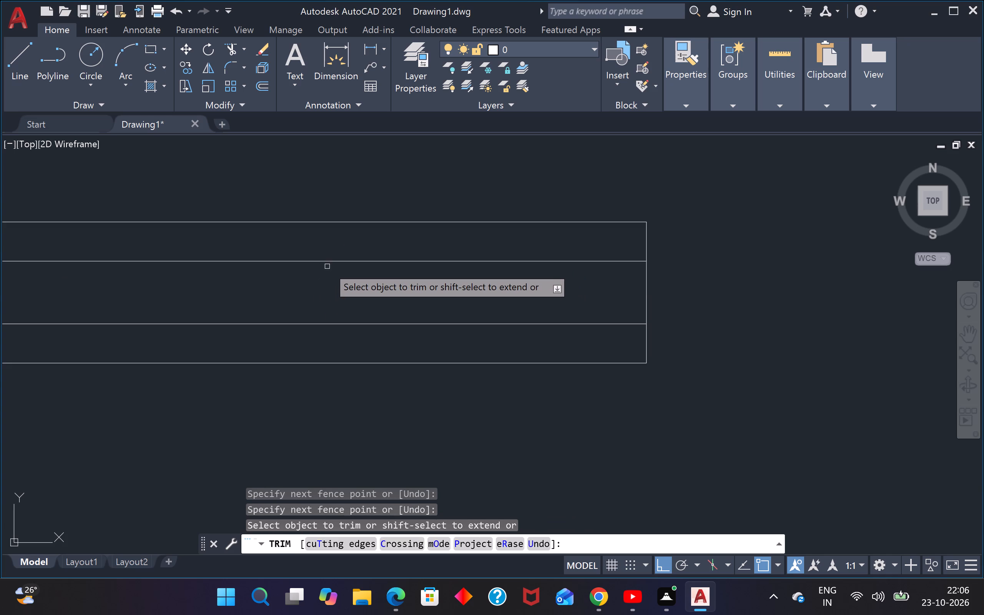
# Trim away both long sides of the 4' rectangle, leaving its short ends and the two inner lines.
pyautogui.scroll(2, 328, 266)
pyautogui.scroll(-2, 341, 226)
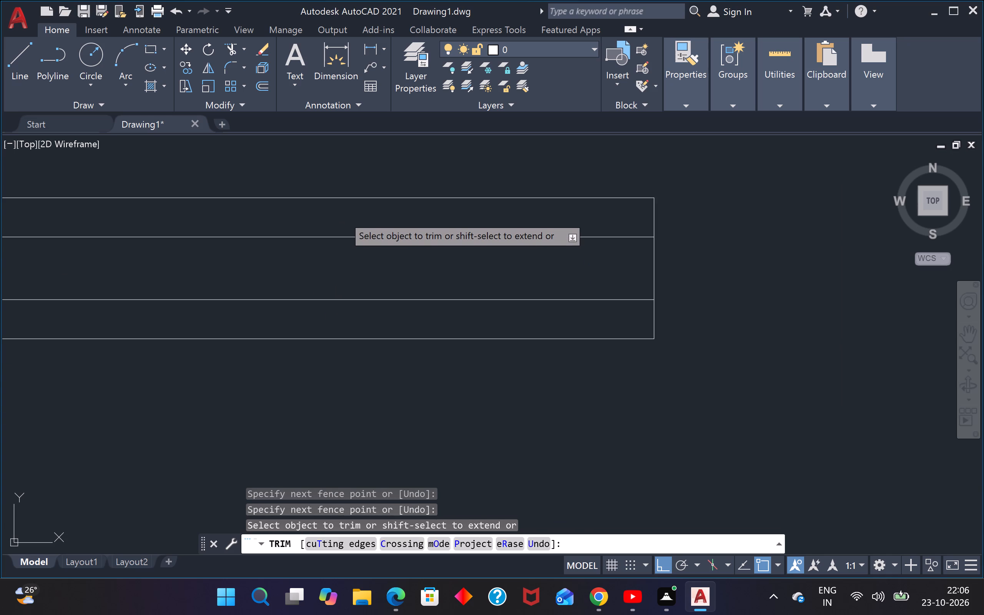
pyautogui.click(343, 215)
pyautogui.click(361, 187)
pyautogui.scroll(-1, 337, 315)
pyautogui.click(342, 317)
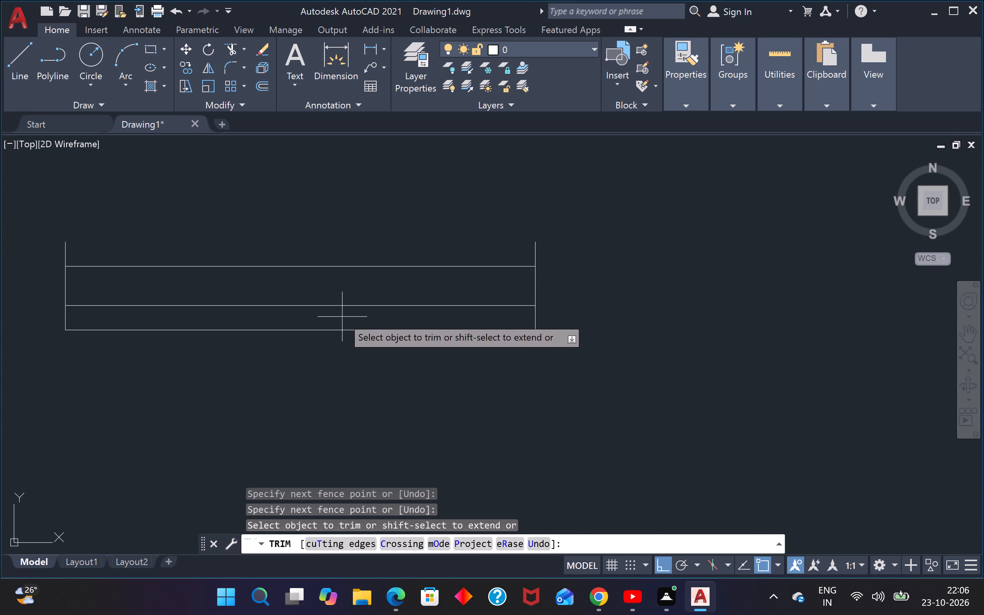
pyautogui.click(347, 351)
pyautogui.scroll(-3, 354, 339)
# Trim away both long sides of the 2' rectangle, leaving its short ends and the two inner lines.
pyautogui.scroll(2, 564, 334)
pyautogui.click(562, 334)
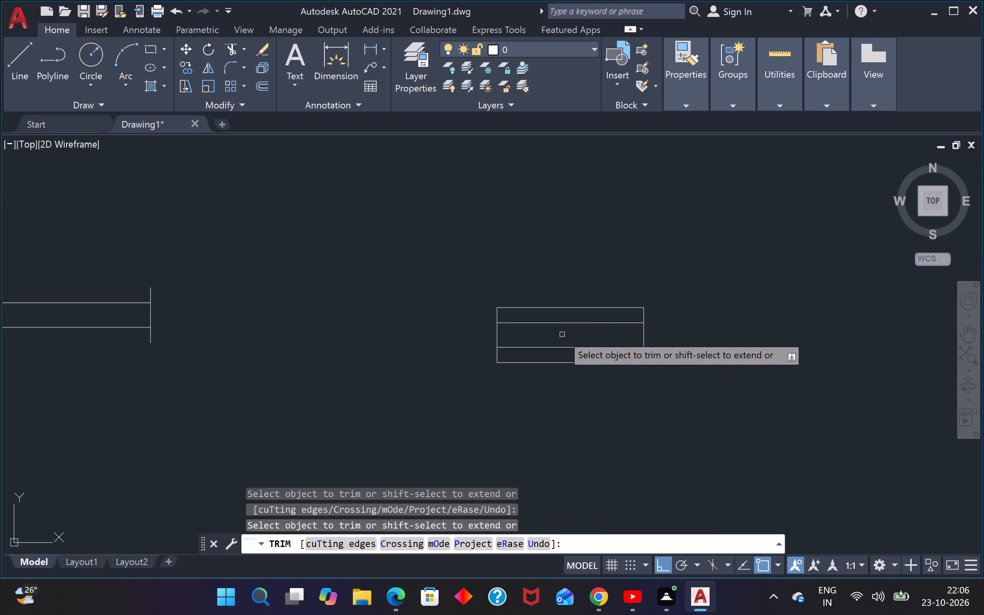
pyautogui.click(557, 313)
pyautogui.click(568, 289)
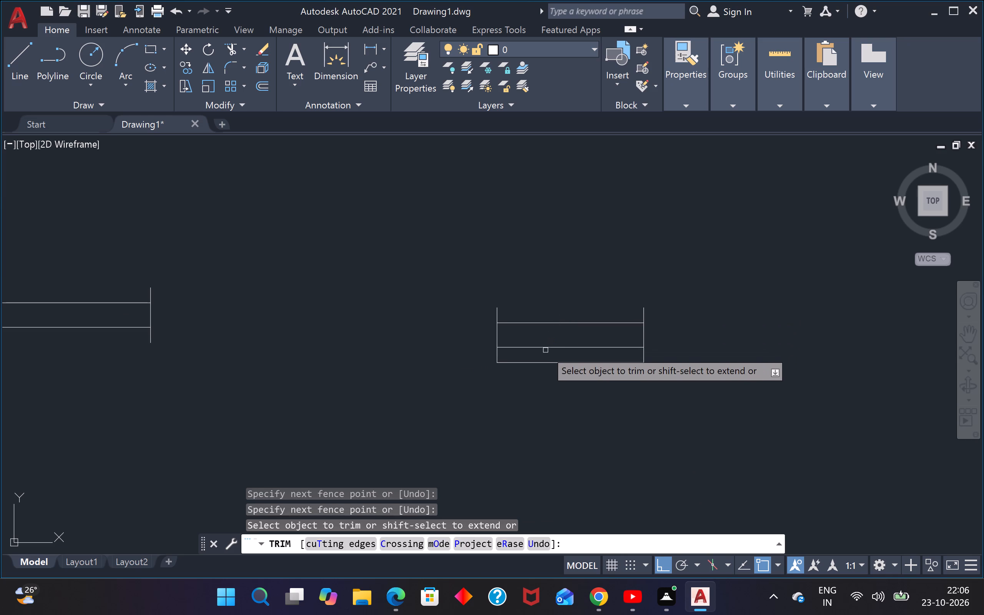
pyautogui.click(545, 359)
pyautogui.click(552, 382)
pyautogui.scroll(-5, 553, 375)
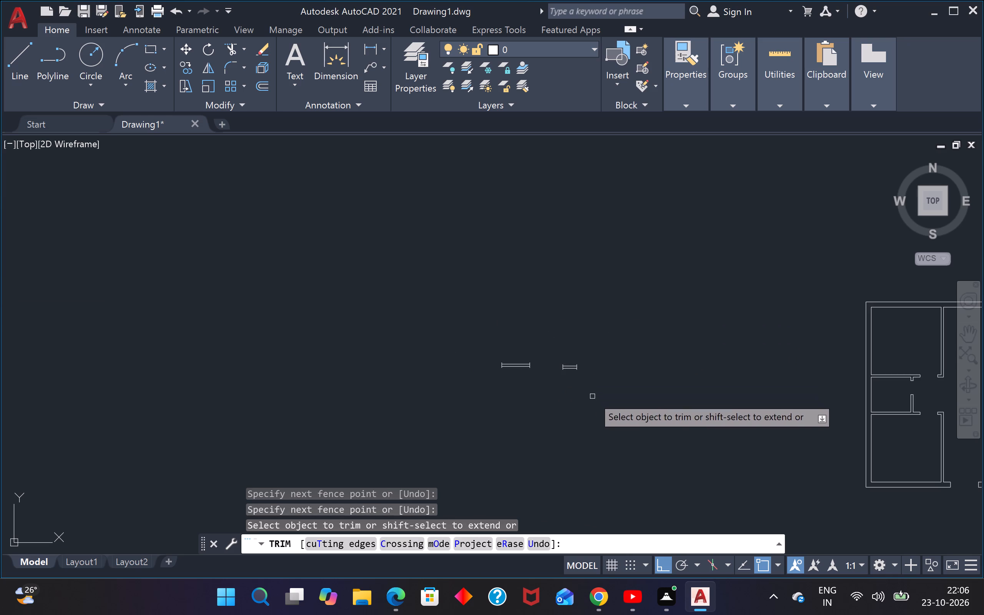
pyautogui.moveTo(588, 394); pyautogui.dragTo(511, 371, button='middle')
pyautogui.scroll(1, 541, 373)
pyautogui.moveTo(533, 379); pyautogui.dragTo(600, 473, button='middle')
pyautogui.scroll(2, 427, 428)
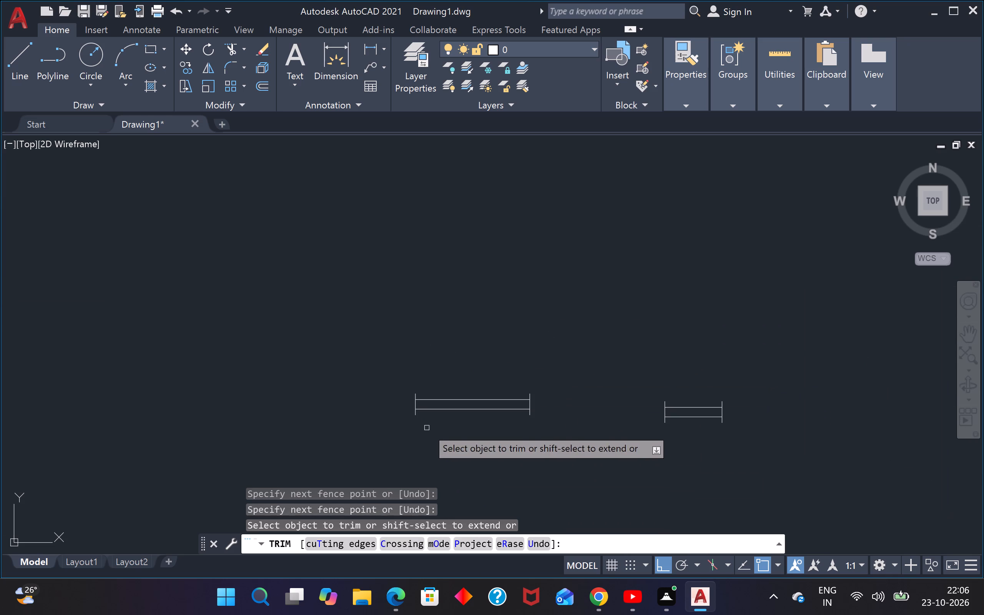
pyautogui.press('Escape')
pyautogui.press('Escape')
# Offset each of the two inner lines of the 4' window symbol 1" inward.
pyautogui.write('O')
pyautogui.press('space')
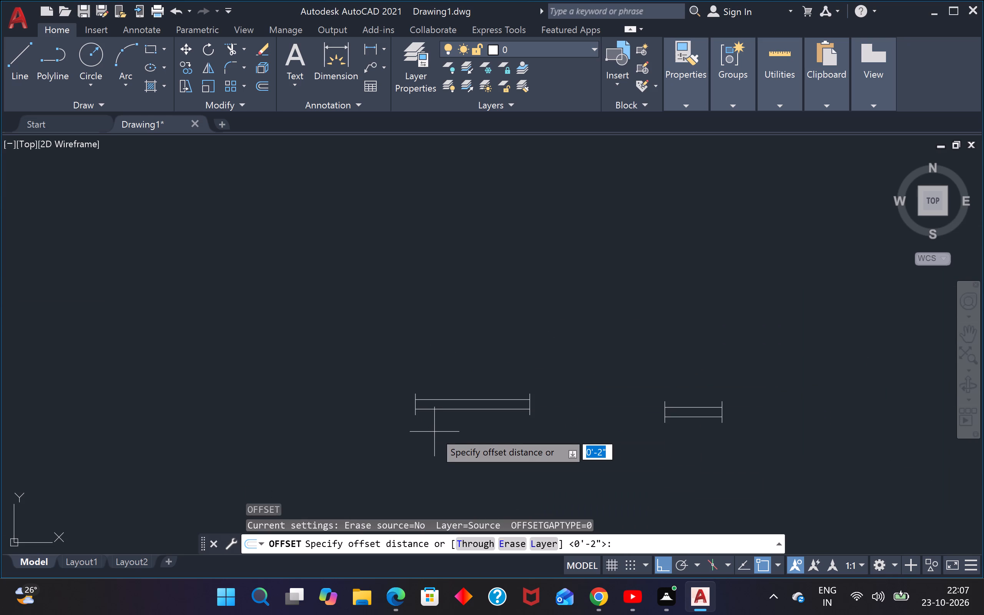
pyautogui.write('1"')
pyautogui.press('Return')
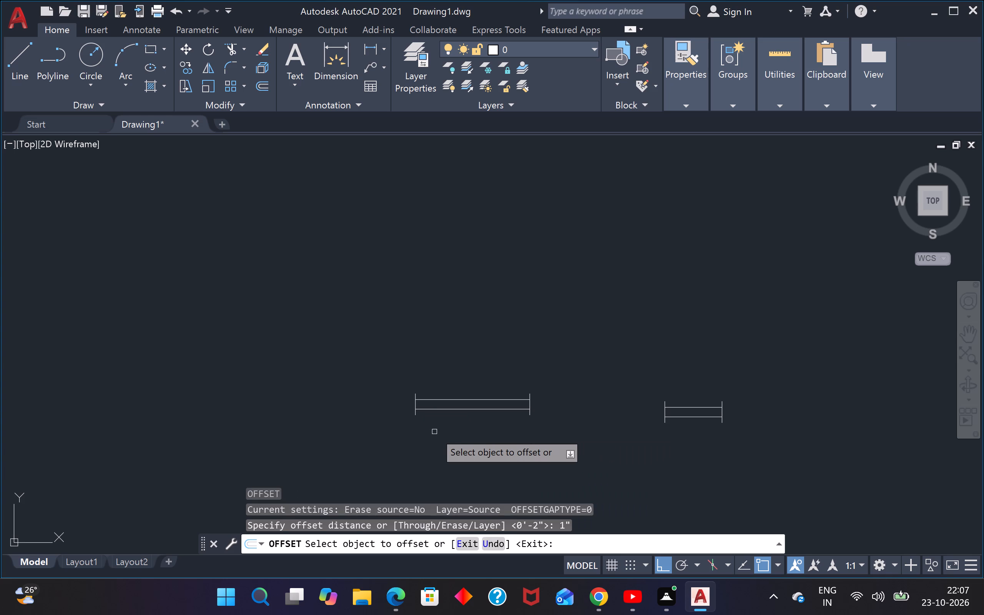
pyautogui.scroll(2, 470, 379)
pyautogui.moveTo(468, 352); pyautogui.dragTo(449, 268, button='middle')
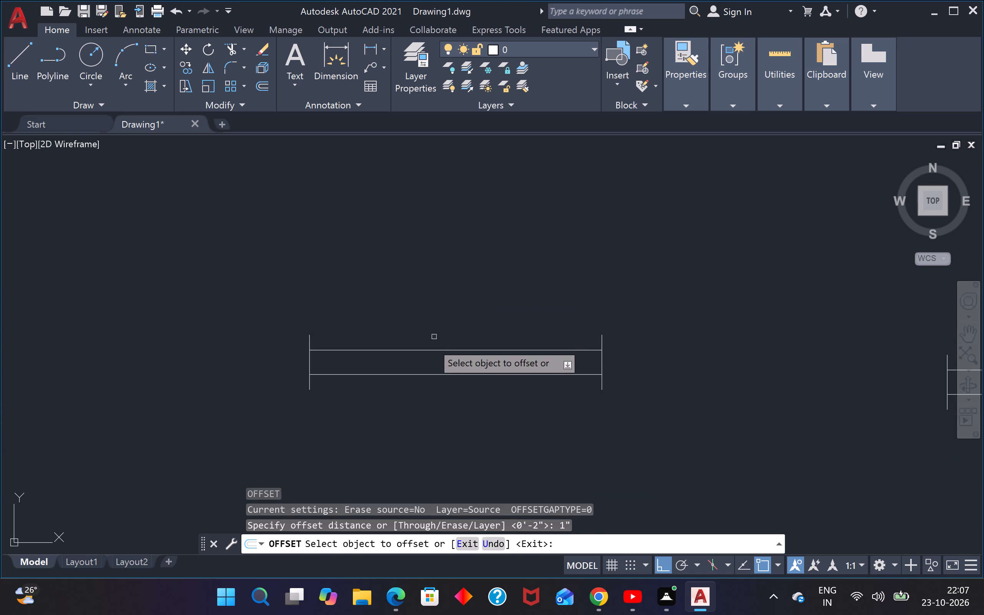
pyautogui.scroll(3, 429, 346)
pyautogui.click(429, 364)
pyautogui.click(413, 414)
pyautogui.scroll(-1, 416, 394)
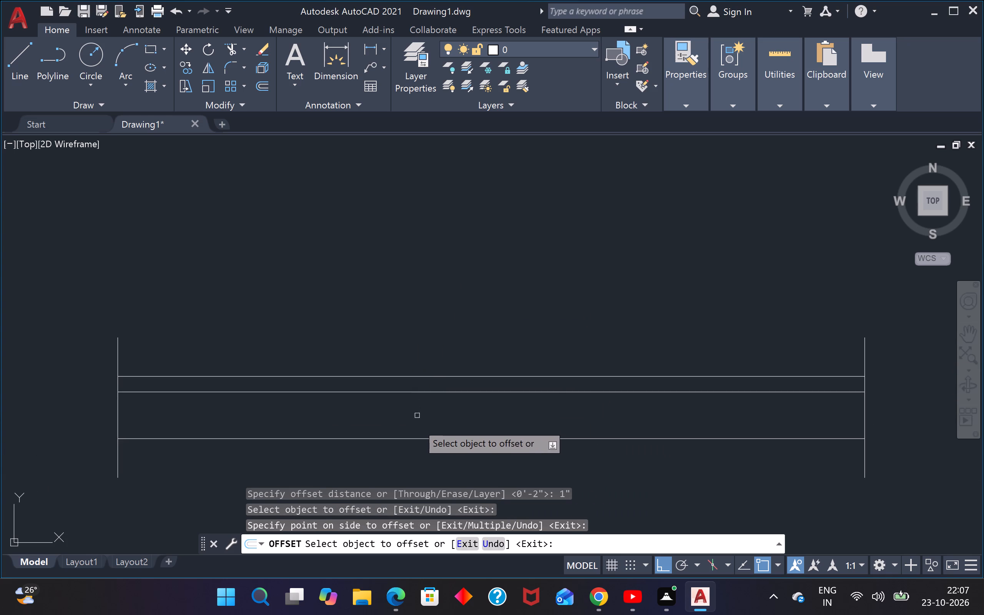
pyautogui.click(421, 438)
pyautogui.click(421, 415)
pyautogui.scroll(-3, 440, 415)
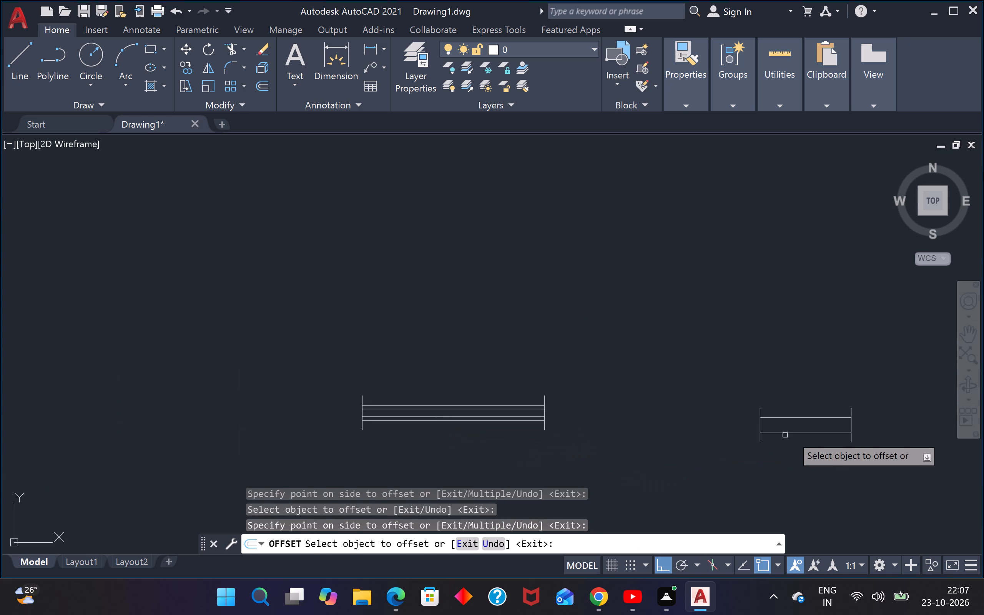
# Offset each of the two inner lines of the 2' window symbol 1" inward.
pyautogui.moveTo(800, 425); pyautogui.dragTo(678, 405, button='middle')
pyautogui.scroll(1, 698, 402)
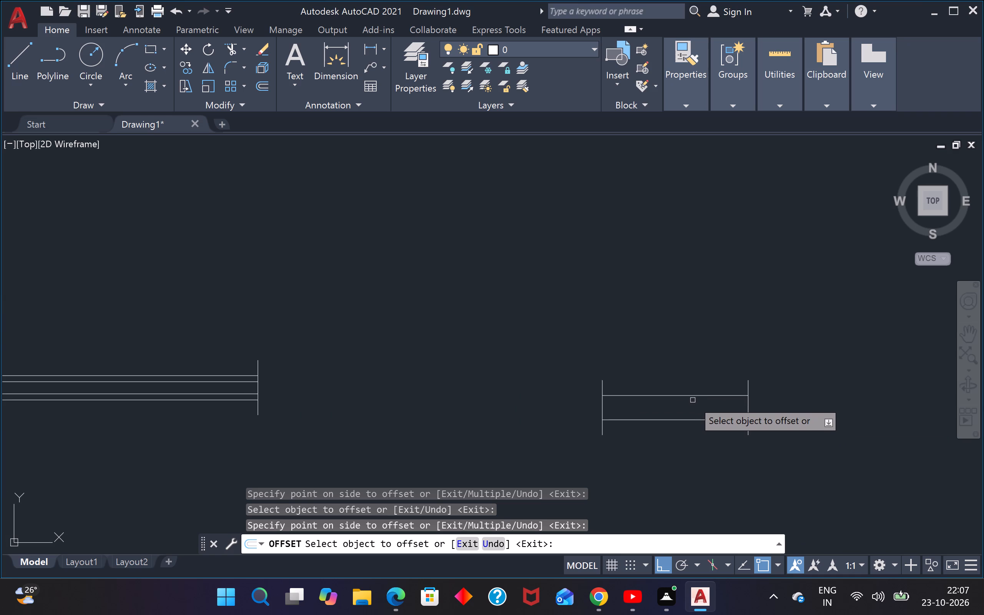
pyautogui.moveTo(691, 393); pyautogui.dragTo(691, 399)
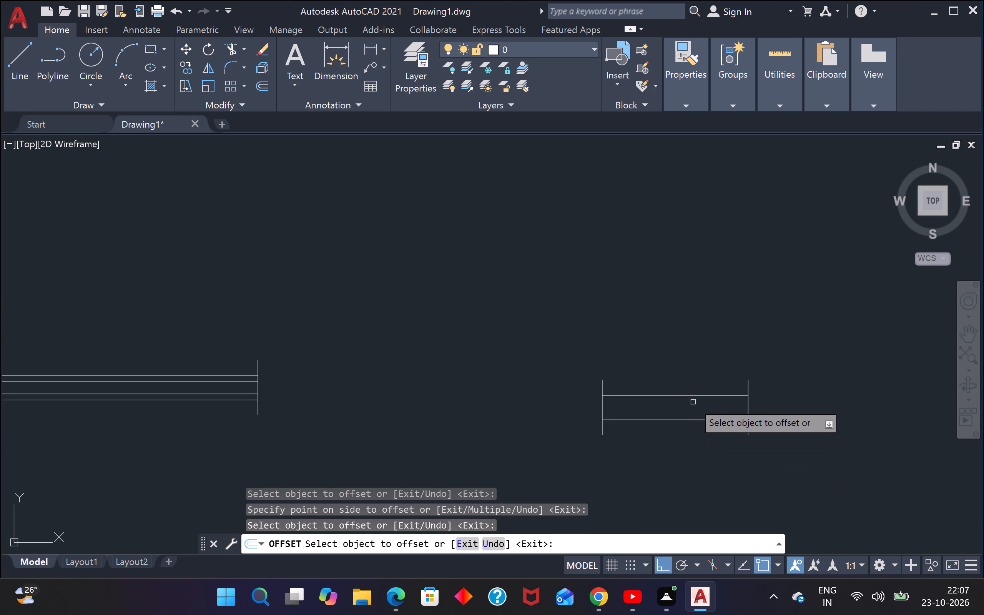
pyautogui.click(688, 393)
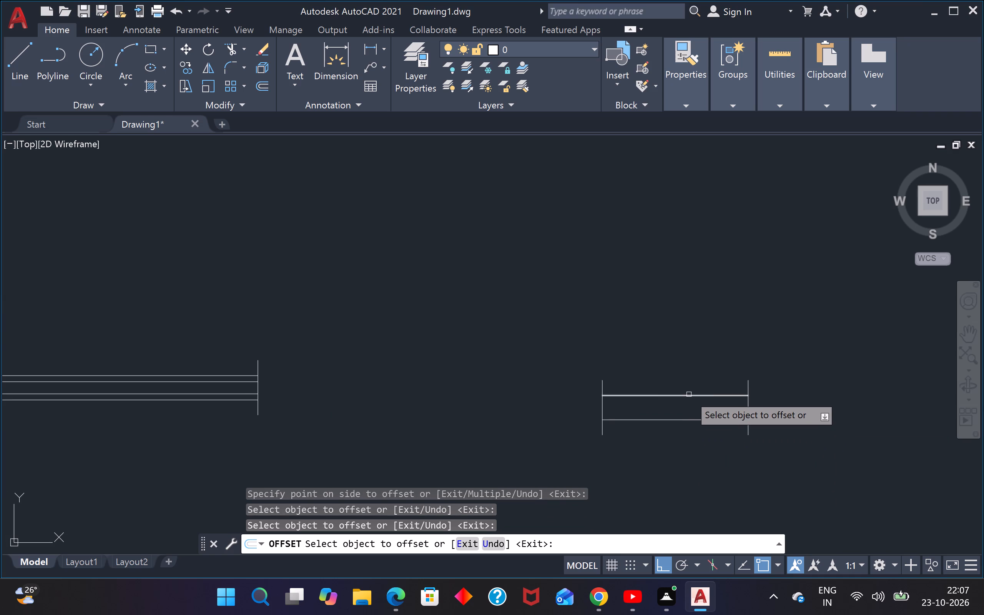
pyautogui.moveTo(689, 394); pyautogui.dragTo(689, 401)
pyautogui.click(692, 460)
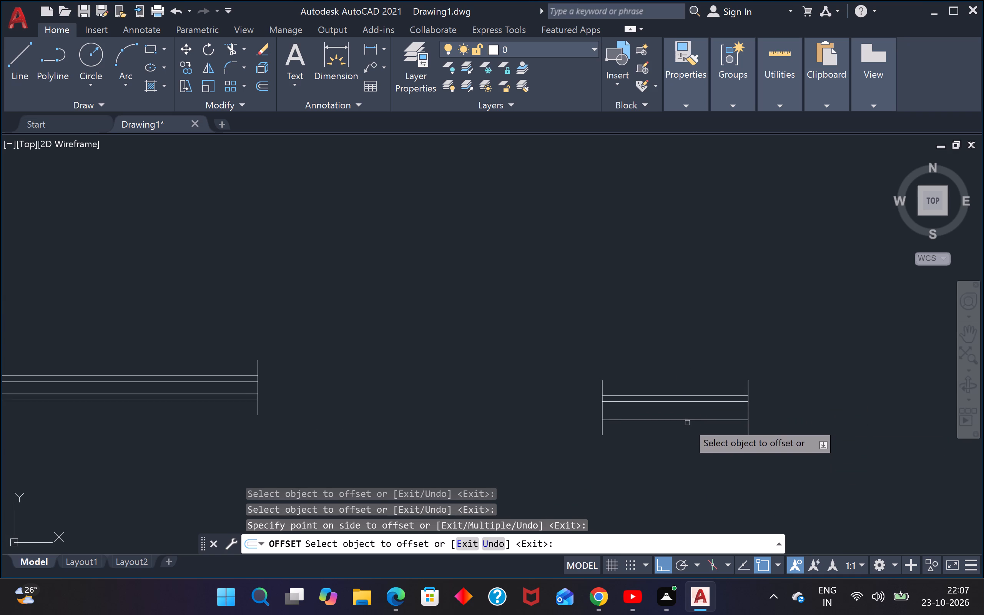
pyautogui.click(687, 420)
pyautogui.click(668, 327)
pyautogui.press('Escape')
# Trim the outer line of each pair in the 2' window symbol, keeping the closely spaced inner two.
pyautogui.press('t')
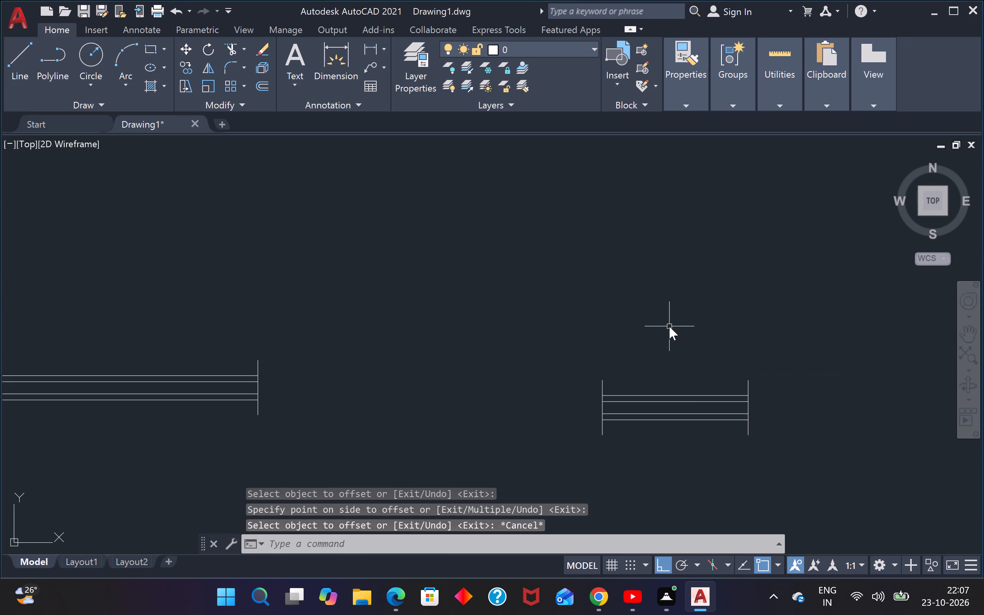
pyautogui.write('R')
pyautogui.press('space')
pyautogui.scroll(4, 651, 404)
pyautogui.click(655, 361)
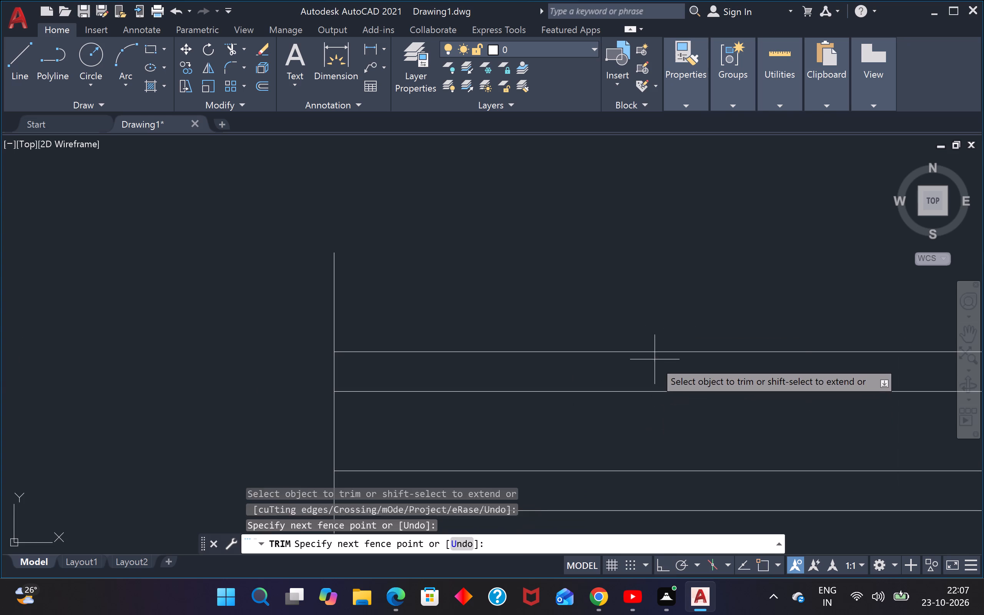
pyautogui.click(653, 328)
pyautogui.scroll(-4, 652, 317)
pyautogui.scroll(3, 650, 349)
pyautogui.click(650, 349)
pyautogui.click(638, 386)
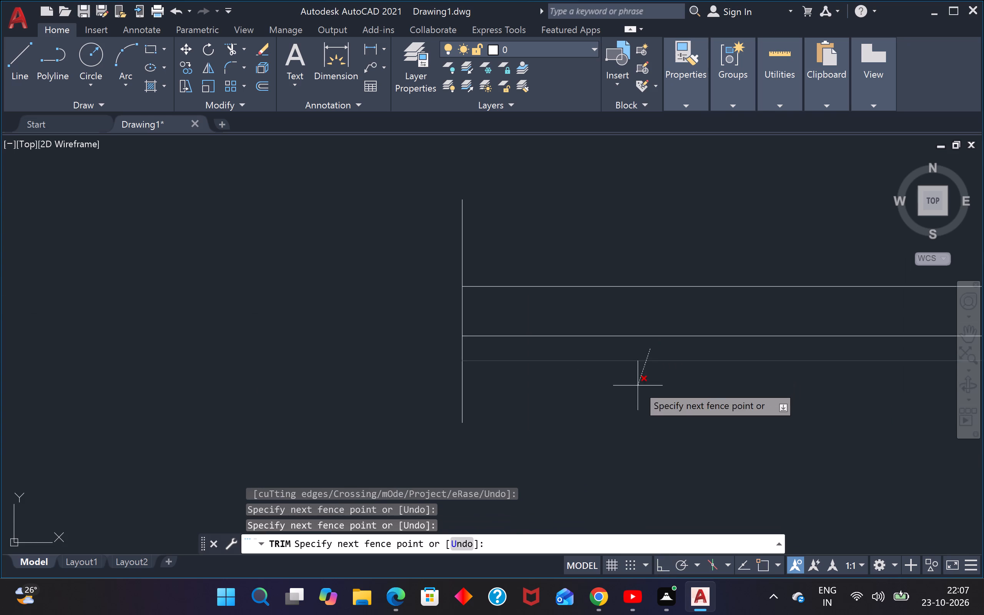
pyautogui.scroll(-3, 644, 374)
pyautogui.scroll(-2, 249, 334)
# Trim the outer line of each pair in the 4' window symbol, keeping the closely spaced inner two.
pyautogui.moveTo(253, 382); pyautogui.dragTo(381, 386, button='middle')
pyautogui.scroll(2, 342, 344)
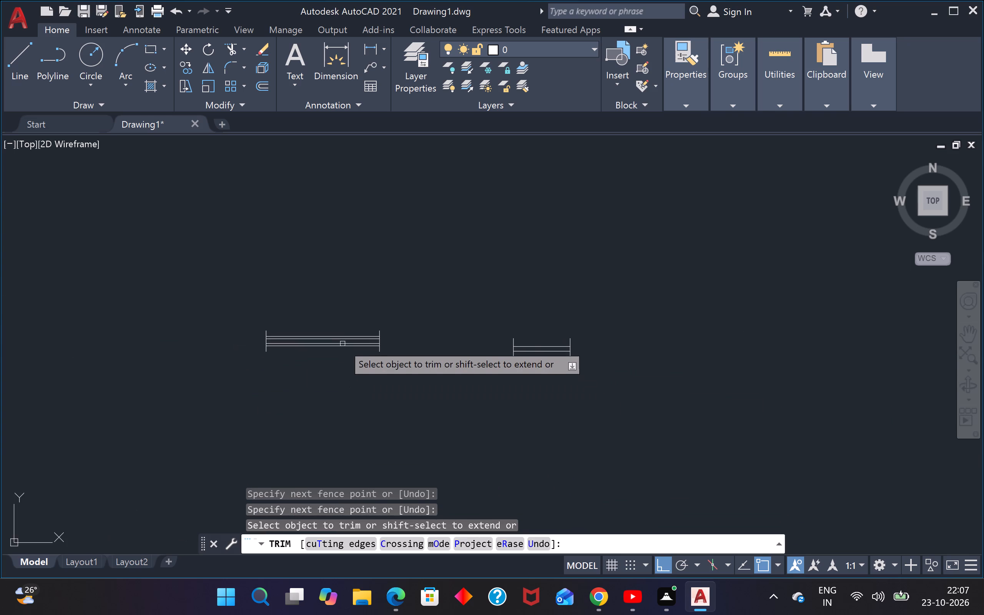
pyautogui.scroll(2, 342, 341)
pyautogui.click(341, 312)
pyautogui.click(336, 274)
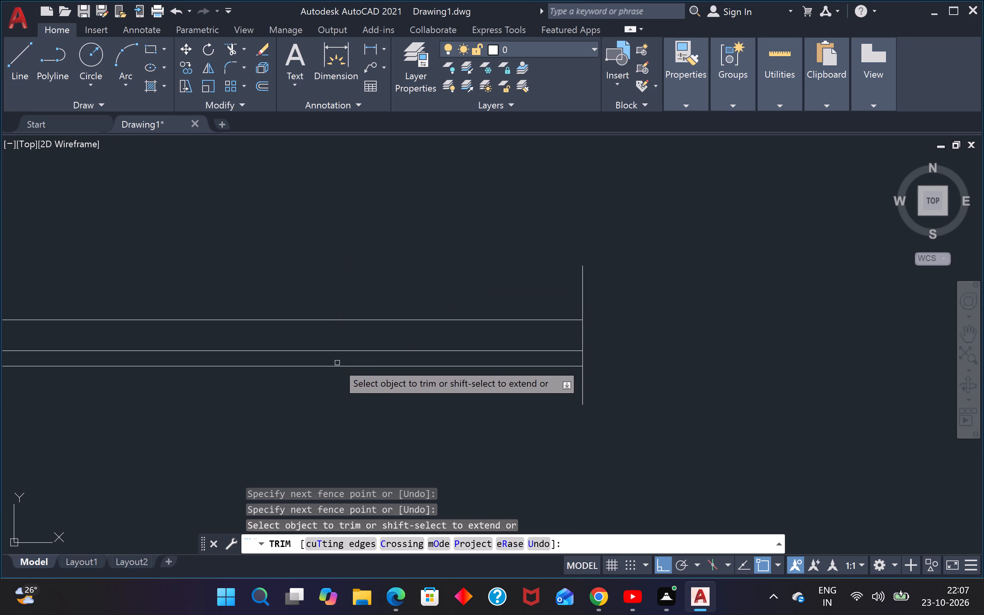
pyautogui.click(337, 362)
pyautogui.click(323, 386)
pyautogui.scroll(-4, 332, 381)
pyautogui.moveTo(334, 381); pyautogui.dragTo(455, 372, button='middle')
pyautogui.scroll(-3, 465, 364)
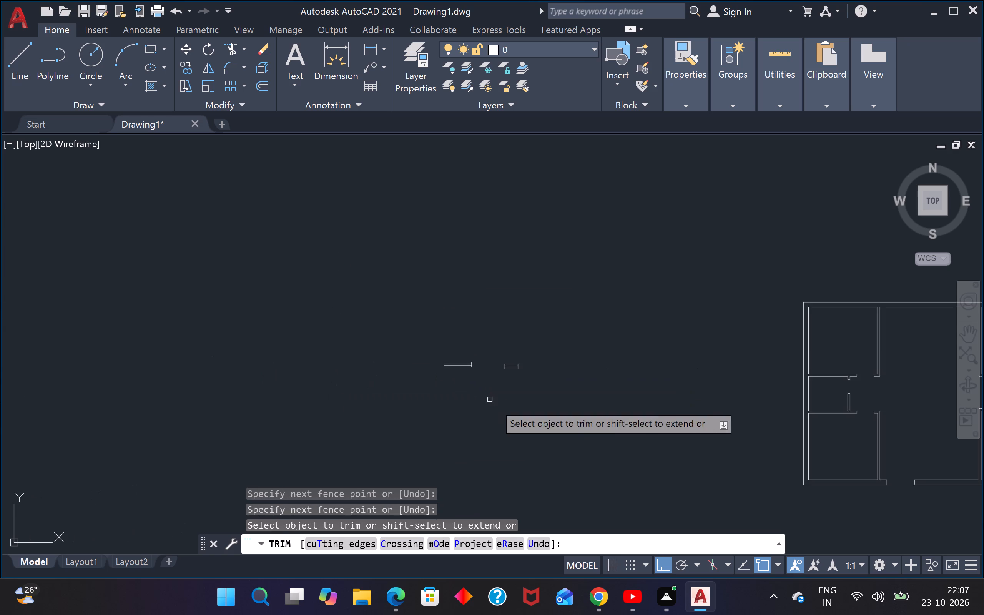
pyautogui.moveTo(496, 402); pyautogui.dragTo(416, 353, button='middle')
pyautogui.press('Escape')
pyautogui.press('Escape')
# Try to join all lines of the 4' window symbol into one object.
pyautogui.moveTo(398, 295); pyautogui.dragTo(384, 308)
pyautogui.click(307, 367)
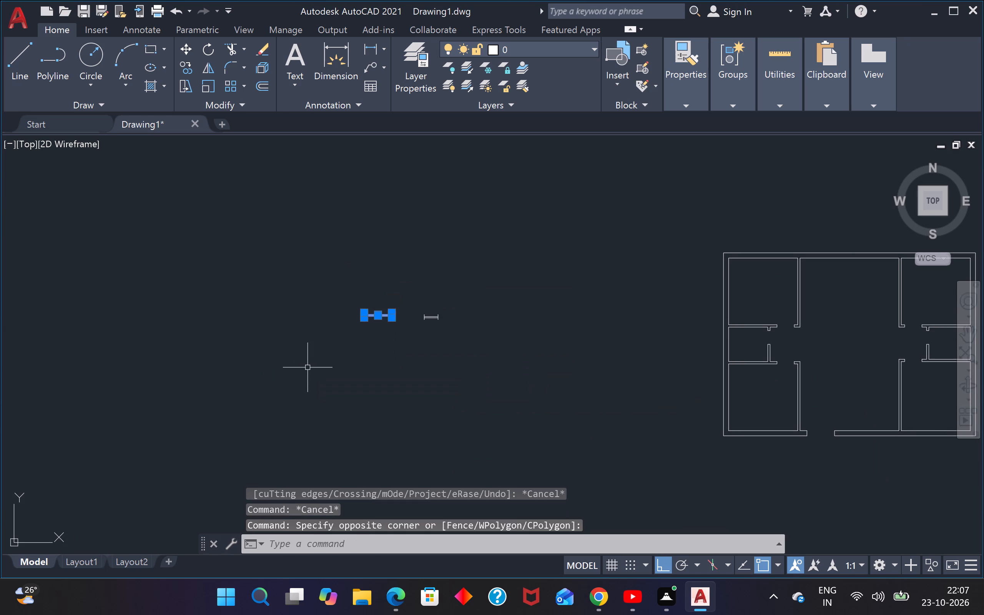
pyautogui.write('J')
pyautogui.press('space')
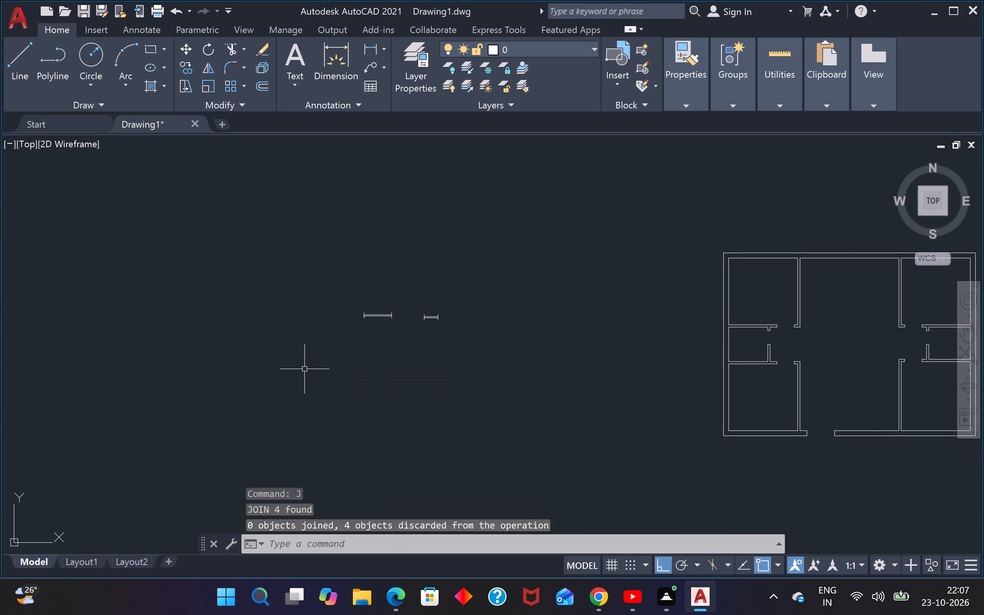
# Copy the 4' window symbol by its lower-right end into the plan's upper outer wall, one for each of the three upper rooms.
pyautogui.scroll(2, 404, 294)
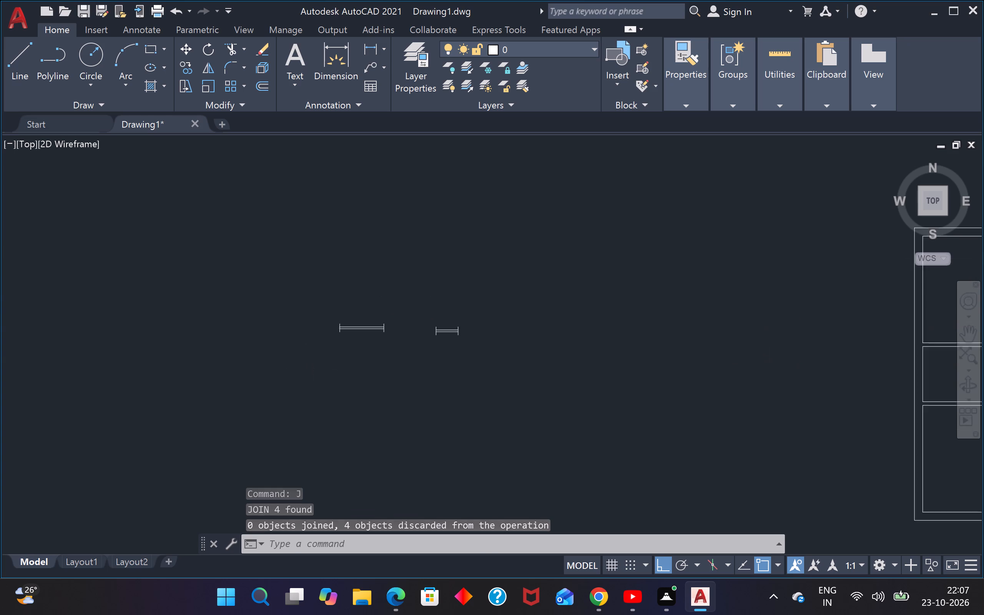
pyautogui.scroll(1, 401, 296)
pyautogui.moveTo(401, 301); pyautogui.dragTo(394, 304)
pyautogui.click(190, 463)
pyautogui.write('CO')
pyautogui.press('Return')
pyautogui.click(355, 391)
pyautogui.scroll(-4, 355, 392)
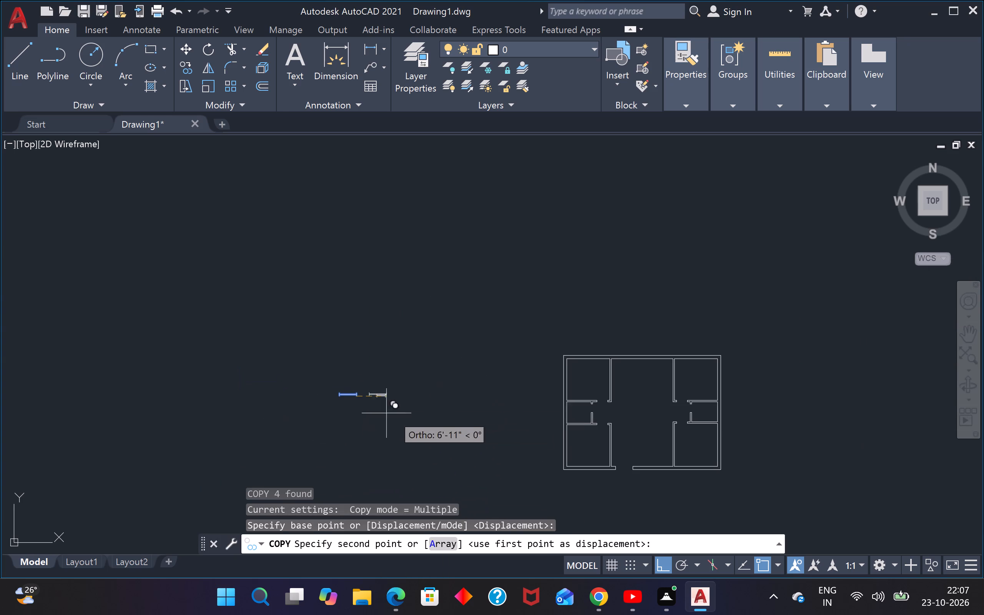
pyautogui.press('F8')
pyautogui.scroll(3, 590, 366)
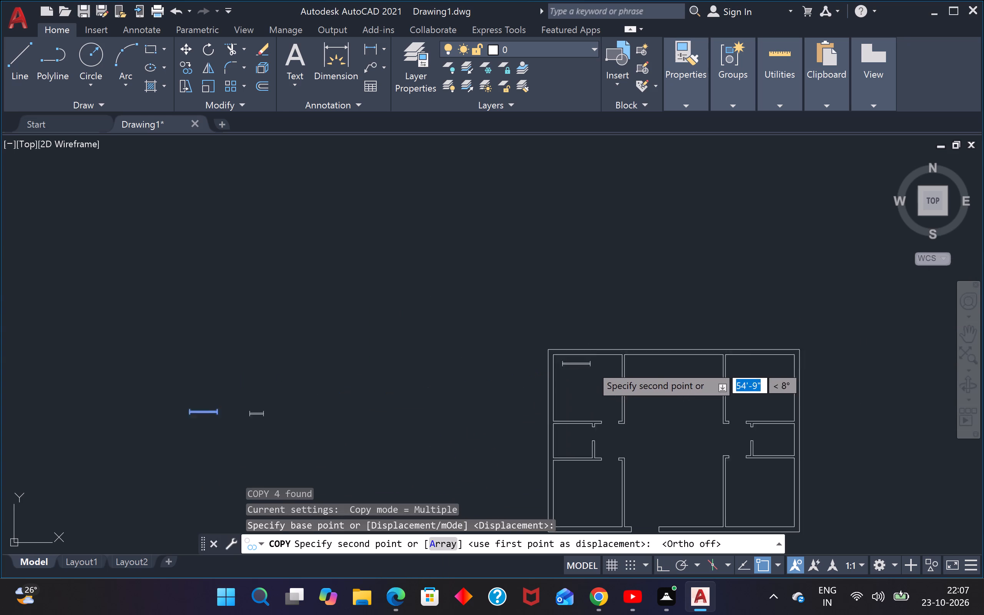
pyautogui.click(620, 339)
pyautogui.scroll(-2, 620, 342)
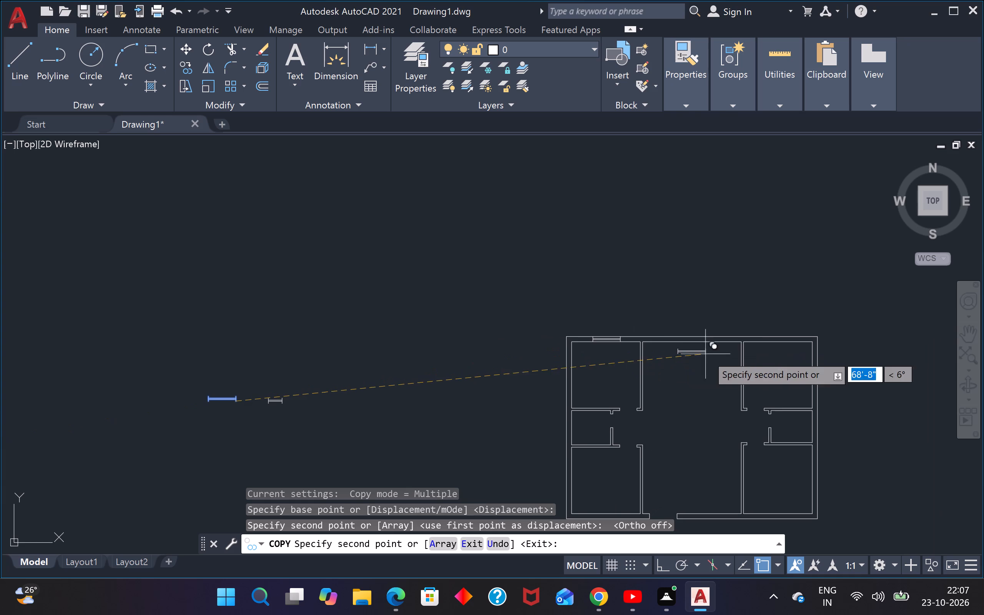
pyautogui.scroll(3, 727, 341)
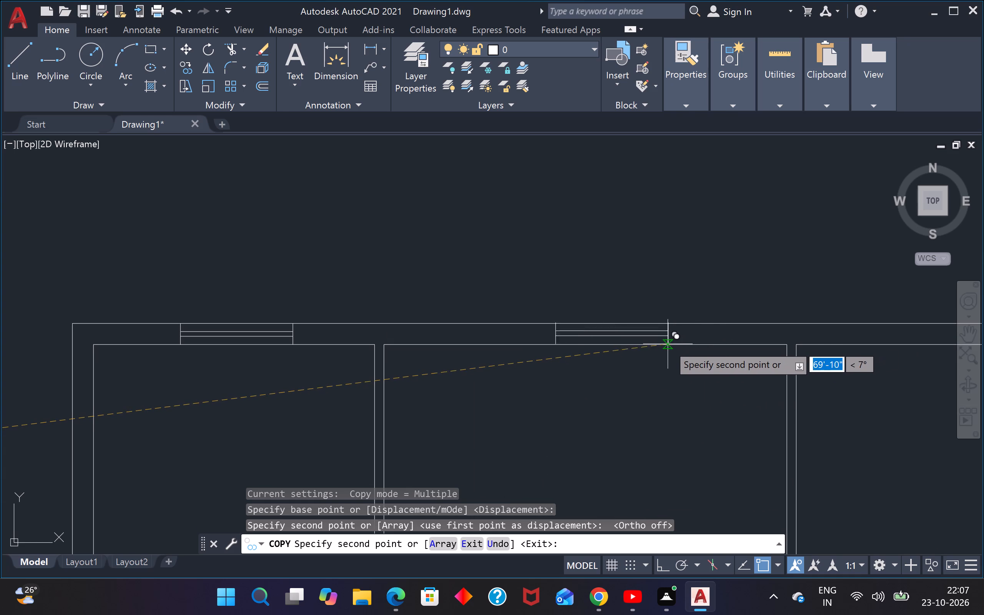
pyautogui.click(657, 344)
pyautogui.scroll(-4, 656, 344)
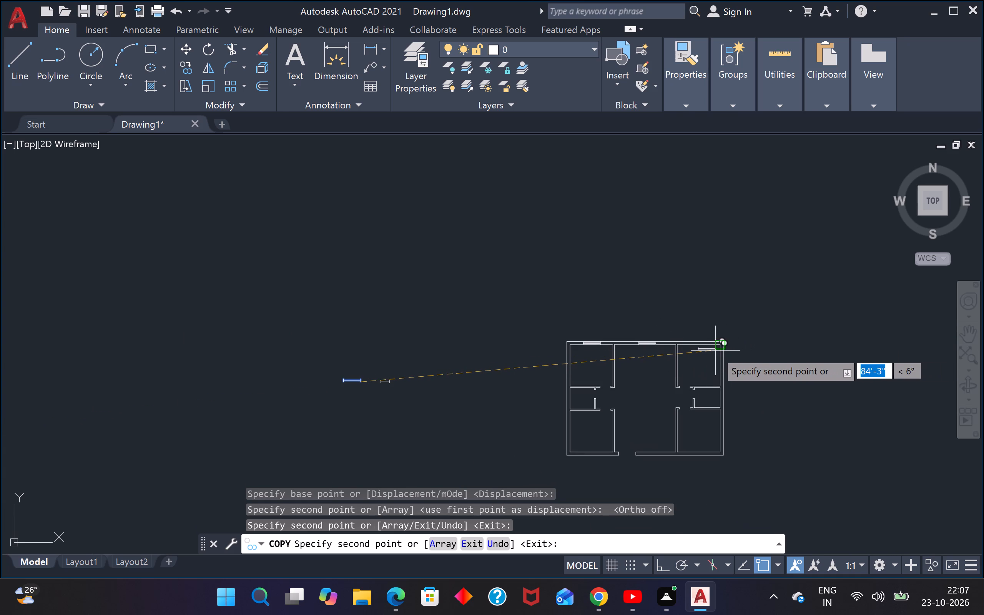
pyautogui.scroll(3, 715, 351)
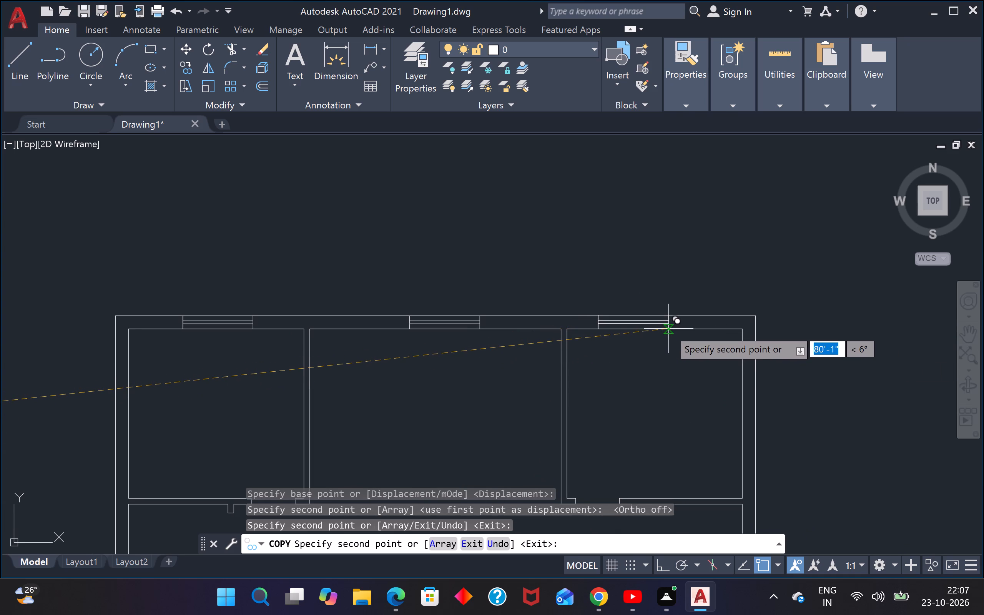
pyautogui.click(668, 328)
pyautogui.scroll(-3, 670, 328)
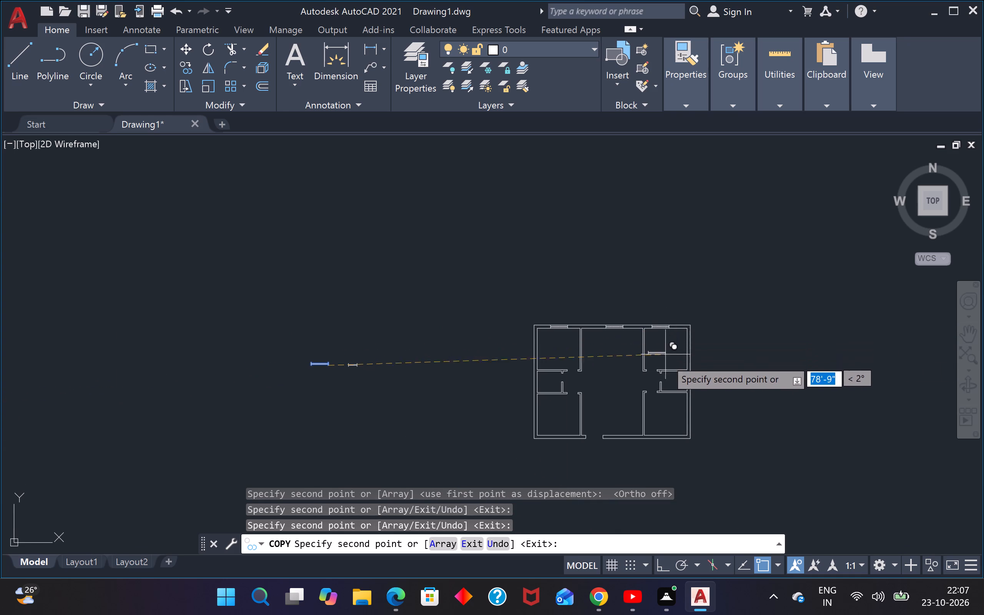
# Copy the 4' window into the lower outer wall at the lower-right room, the hall right of the entrance opening, and the lower-left room.
pyautogui.scroll(2, 663, 441)
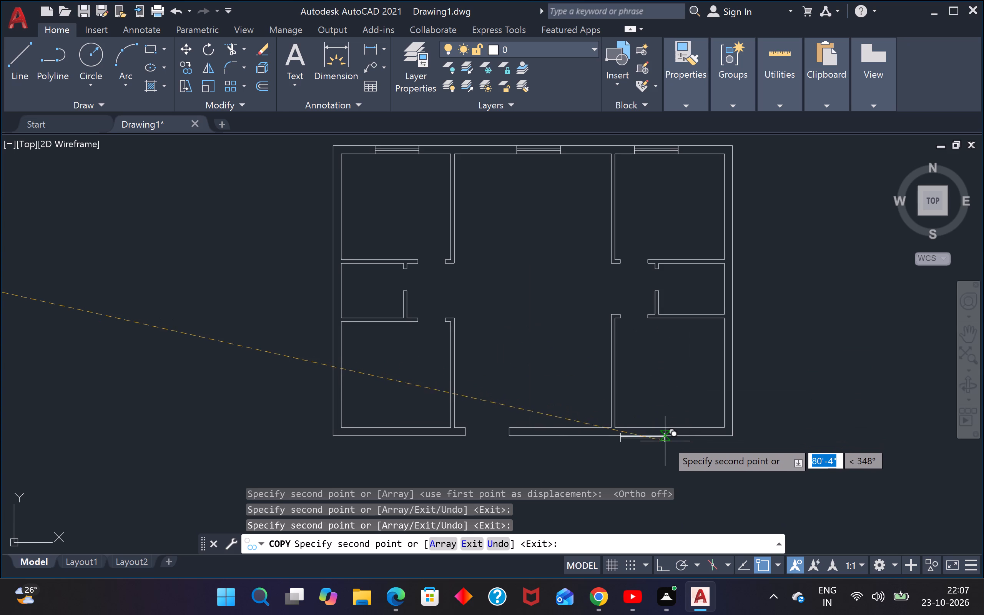
pyautogui.scroll(2, 671, 436)
pyautogui.click(683, 436)
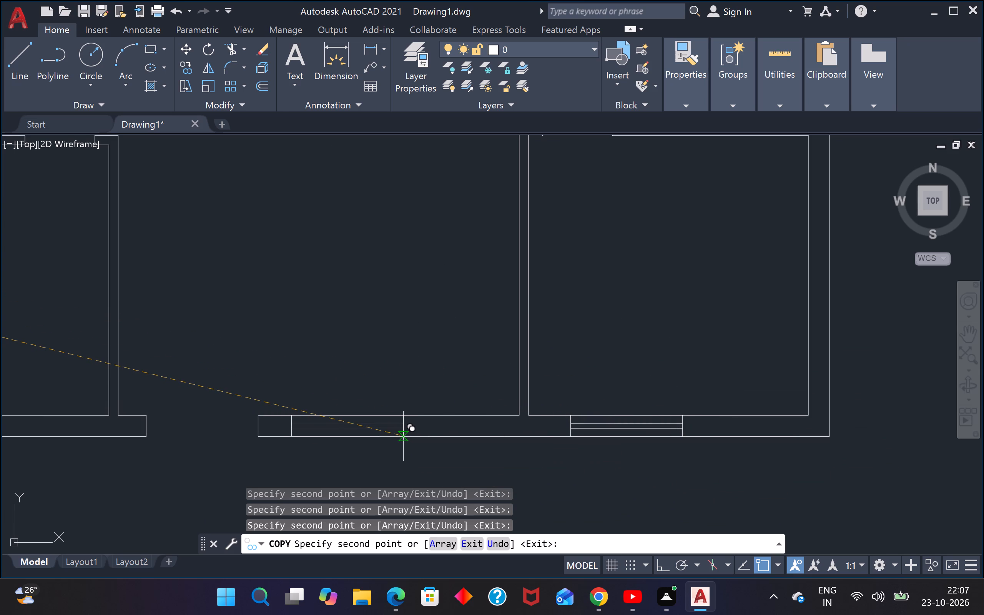
pyautogui.click(403, 436)
pyautogui.scroll(-4, 405, 435)
pyautogui.scroll(4, 364, 456)
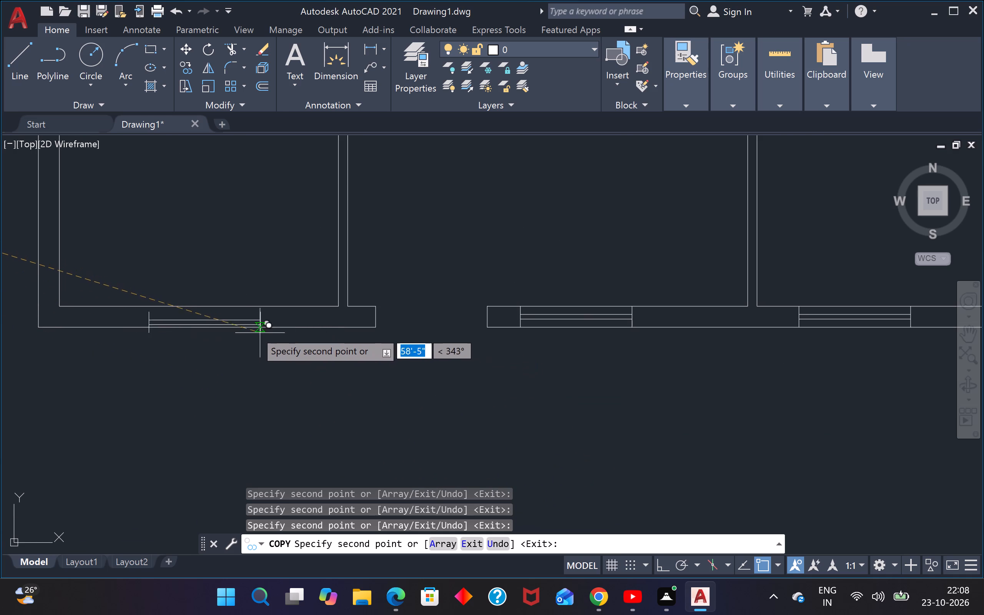
pyautogui.click(245, 327)
pyautogui.scroll(-3, 245, 327)
pyautogui.moveTo(228, 360); pyautogui.dragTo(238, 362, button='middle')
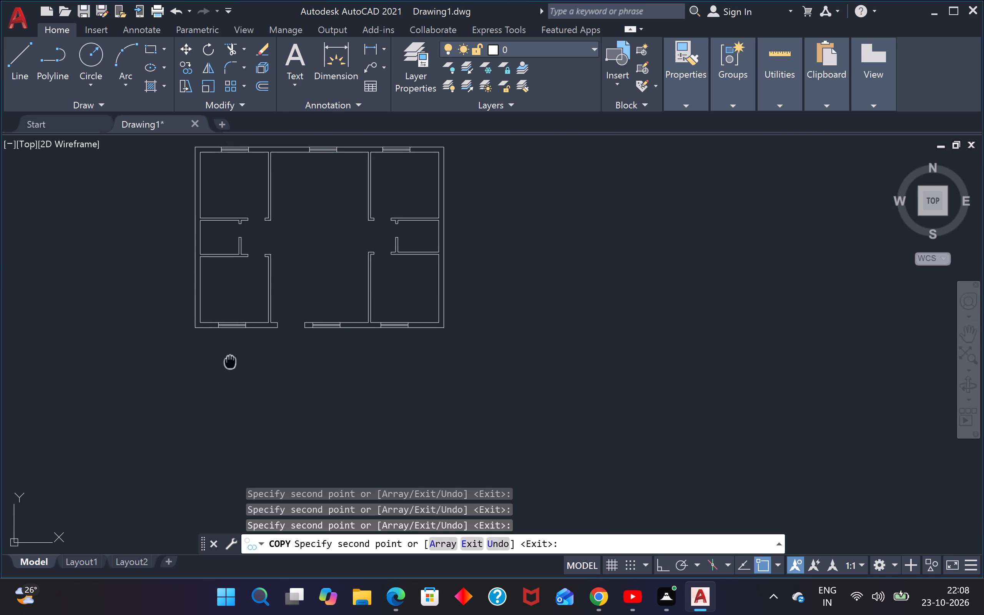
# Rotate the spare 2' window symbol to vertical about its upper-right end.
pyautogui.moveTo(238, 362); pyautogui.dragTo(385, 376, button='middle')
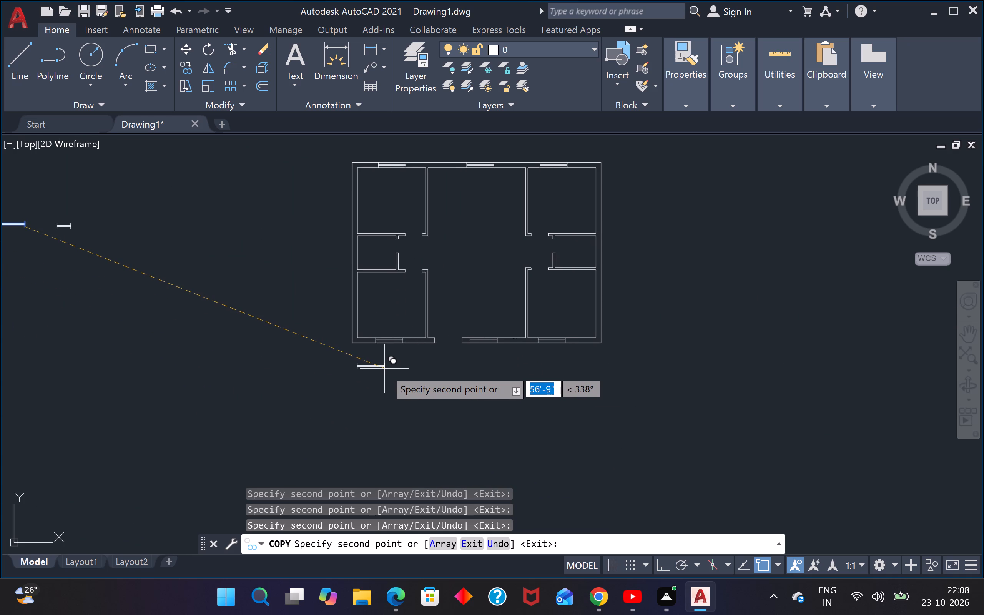
pyautogui.press('Escape')
pyautogui.scroll(-3, 256, 350)
pyautogui.moveTo(237, 352); pyautogui.dragTo(274, 351, button='middle')
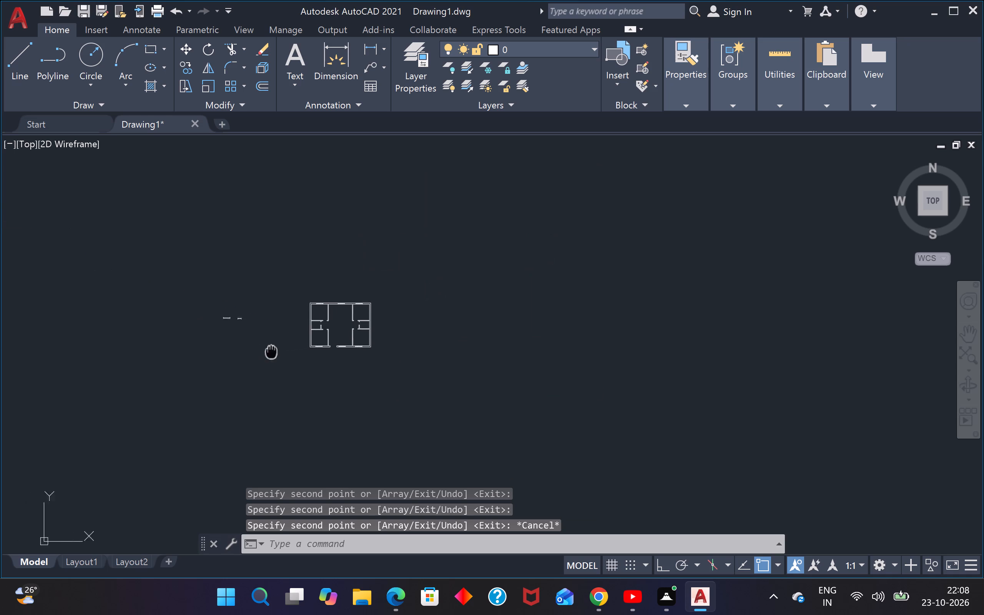
pyautogui.moveTo(274, 351); pyautogui.dragTo(334, 365, button='middle')
pyautogui.scroll(3, 282, 323)
pyautogui.click(433, 324)
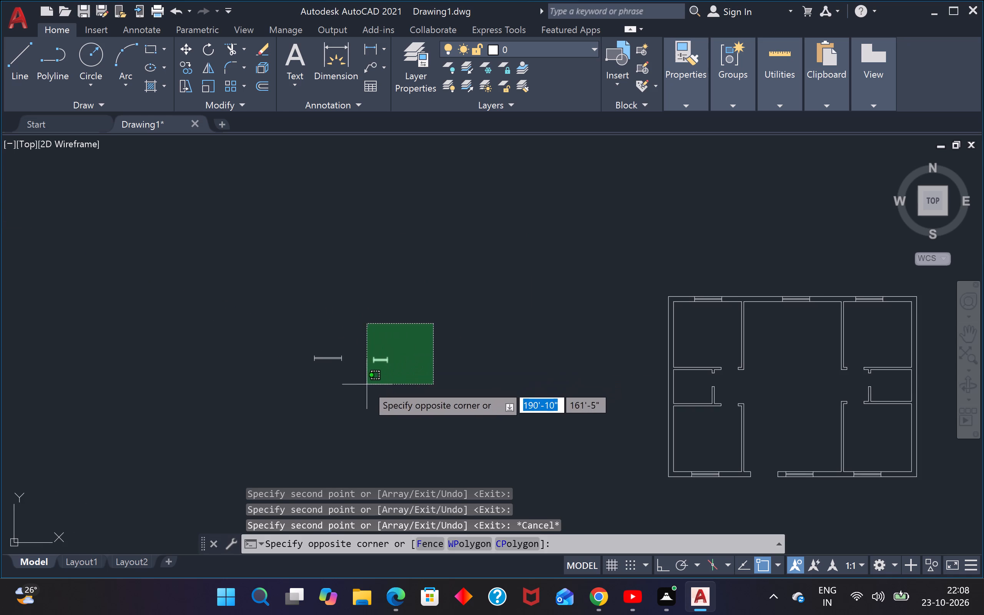
pyautogui.click(366, 385)
pyautogui.press('r')
pyautogui.press('o')
pyautogui.press('Return')
pyautogui.scroll(4, 386, 356)
pyautogui.click(389, 368)
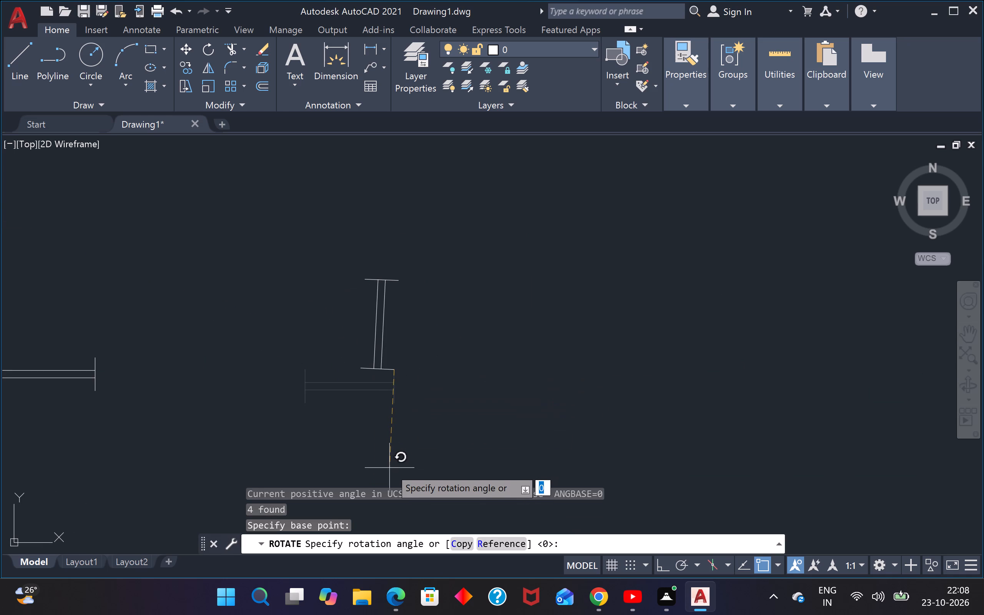
pyautogui.press('F8')
pyautogui.click(392, 462)
pyautogui.press('Escape')
# Copy the vertical 2' window by its lower-right end into the left and right outer walls, one at each small middle room.
pyautogui.moveTo(411, 196); pyautogui.dragTo(410, 211)
pyautogui.click(356, 386)
pyautogui.write('CO')
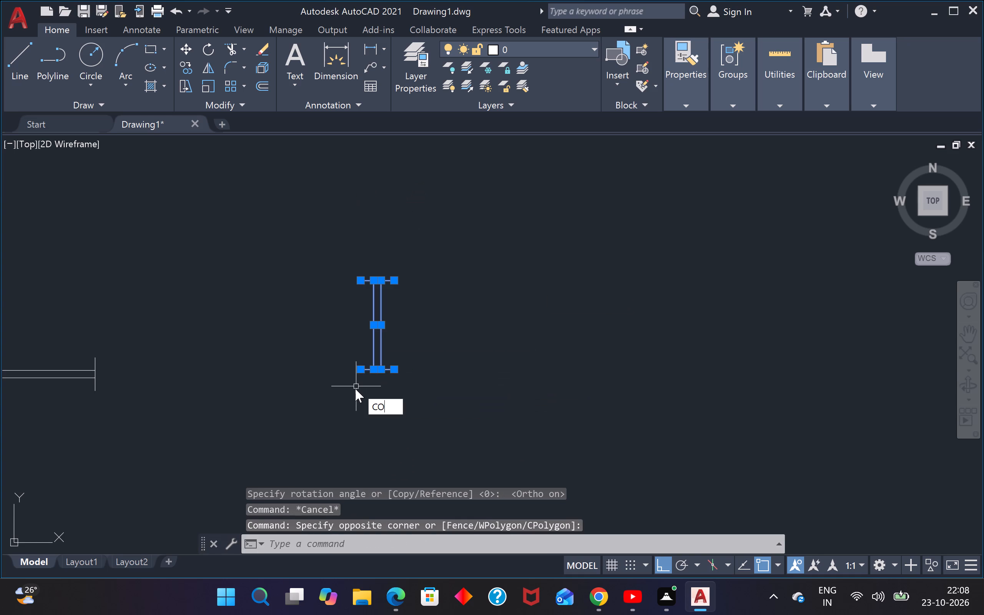
pyautogui.press('Return')
pyautogui.click(393, 371)
pyautogui.scroll(-4, 402, 372)
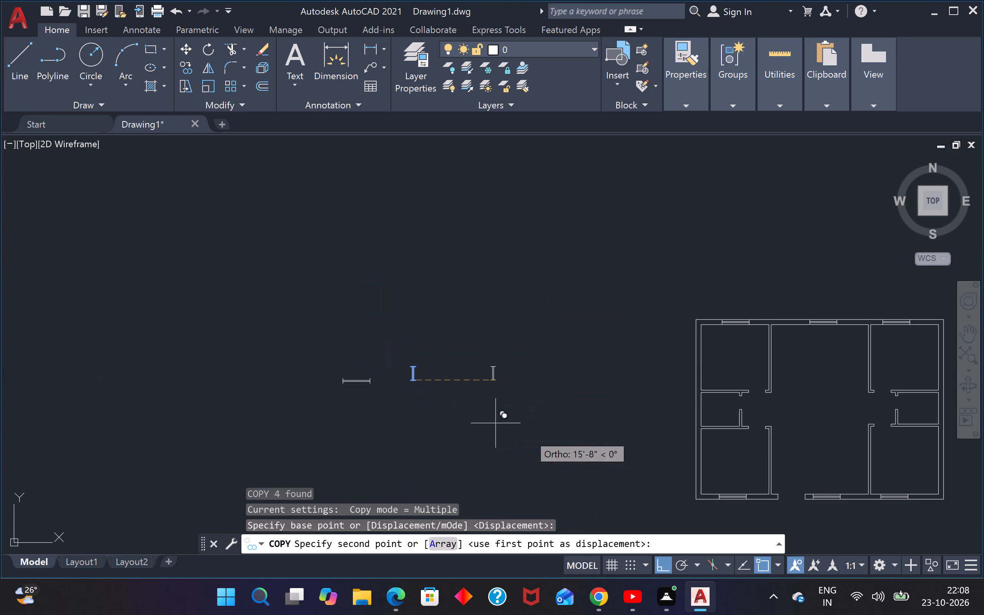
pyautogui.press('F8')
pyautogui.scroll(3, 690, 437)
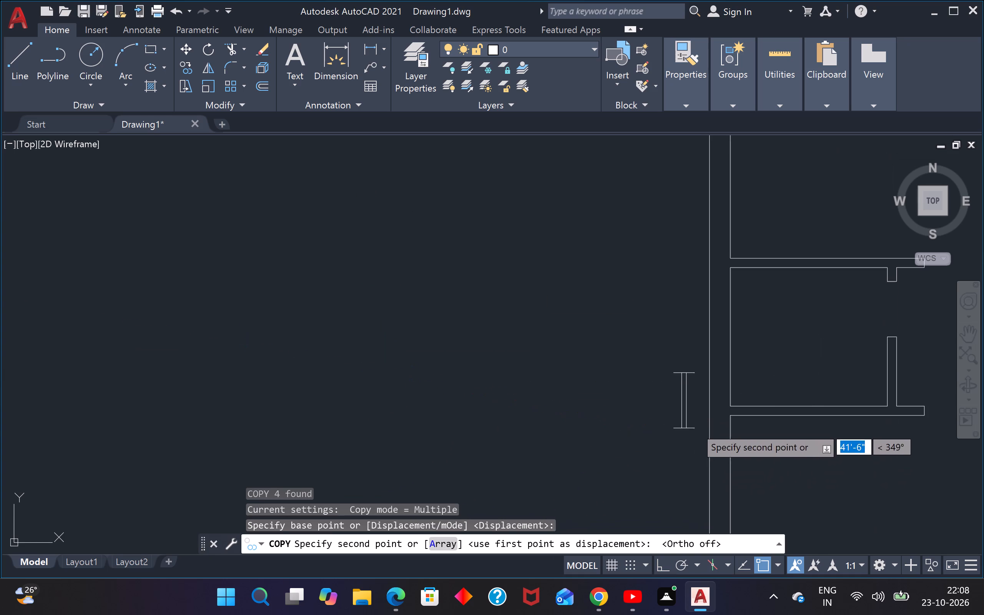
pyautogui.click(730, 362)
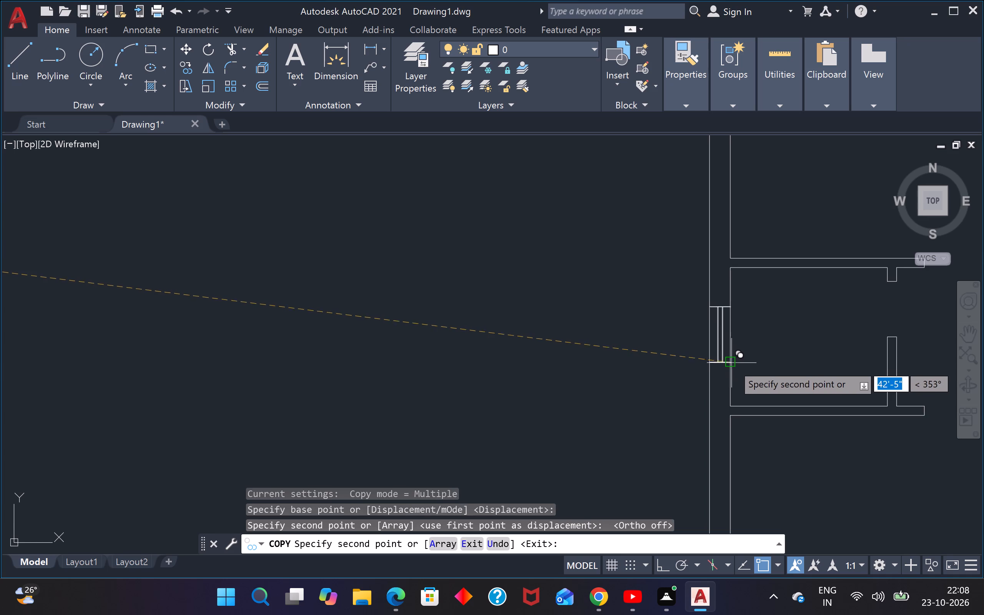
pyautogui.scroll(-4, 733, 372)
pyautogui.scroll(3, 896, 379)
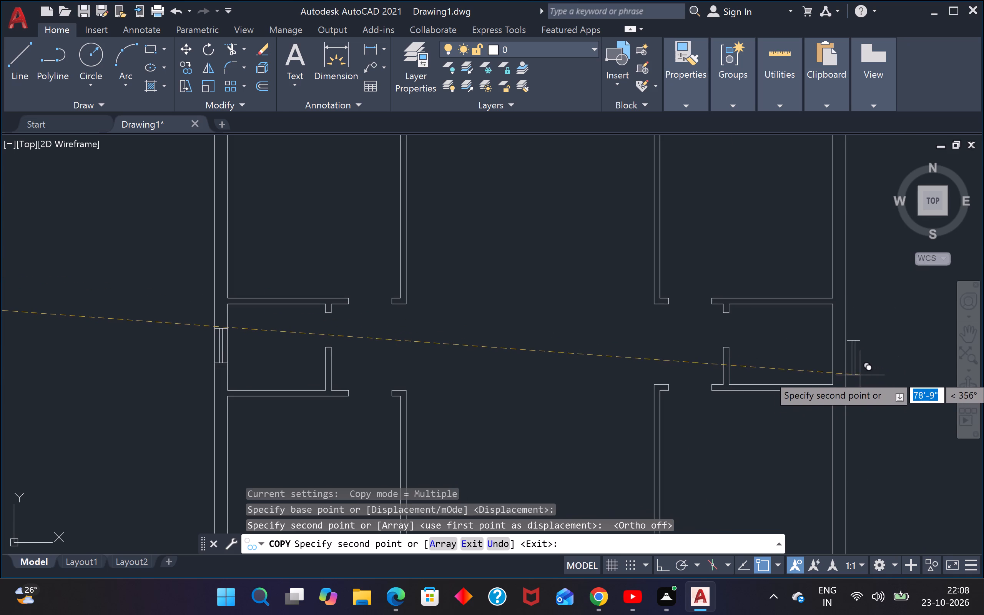
pyautogui.click(846, 357)
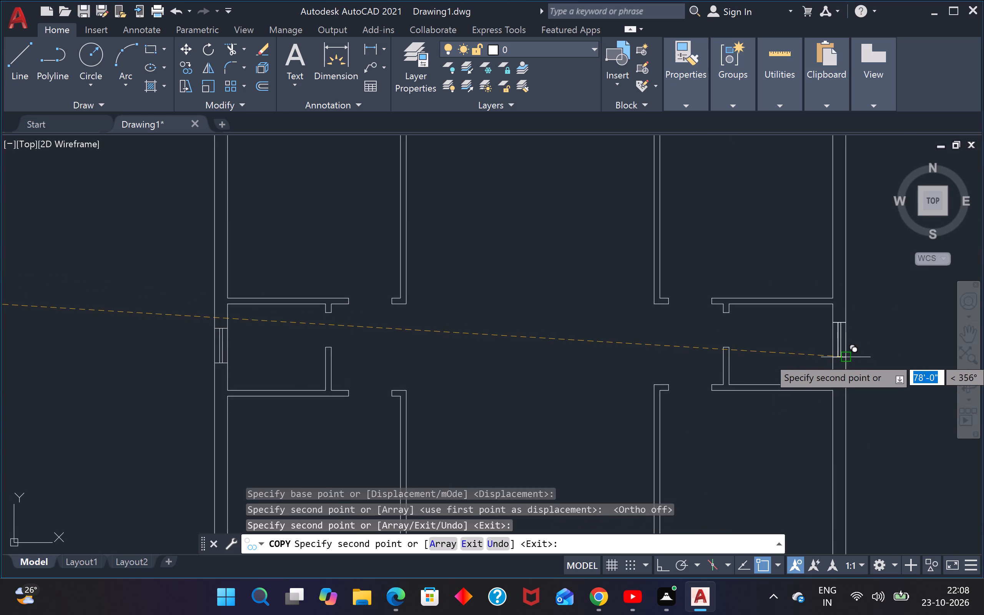
pyautogui.press('Escape')
pyautogui.press('Escape')
# Erase the two spare window symbols, 4' and 2', lying outside the plan.
pyautogui.scroll(-2, 772, 342)
pyautogui.moveTo(674, 366); pyautogui.dragTo(617, 273, button='middle')
pyautogui.scroll(-1, 625, 281)
pyautogui.moveTo(628, 288); pyautogui.dragTo(580, 321, button='middle')
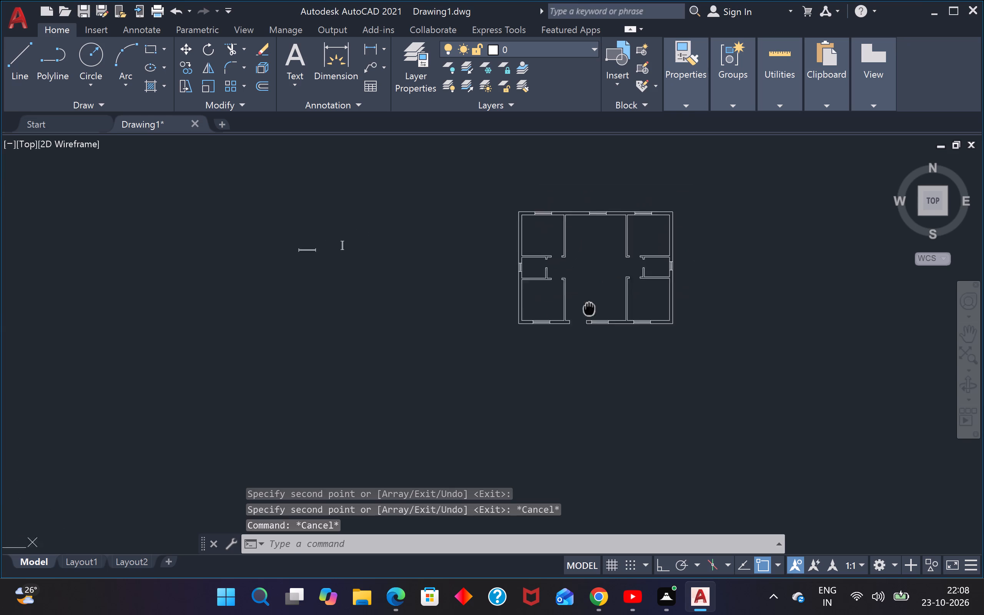
pyautogui.moveTo(580, 321); pyautogui.dragTo(579, 322, button='middle')
pyautogui.moveTo(413, 191); pyautogui.dragTo(390, 204)
pyautogui.click(239, 296)
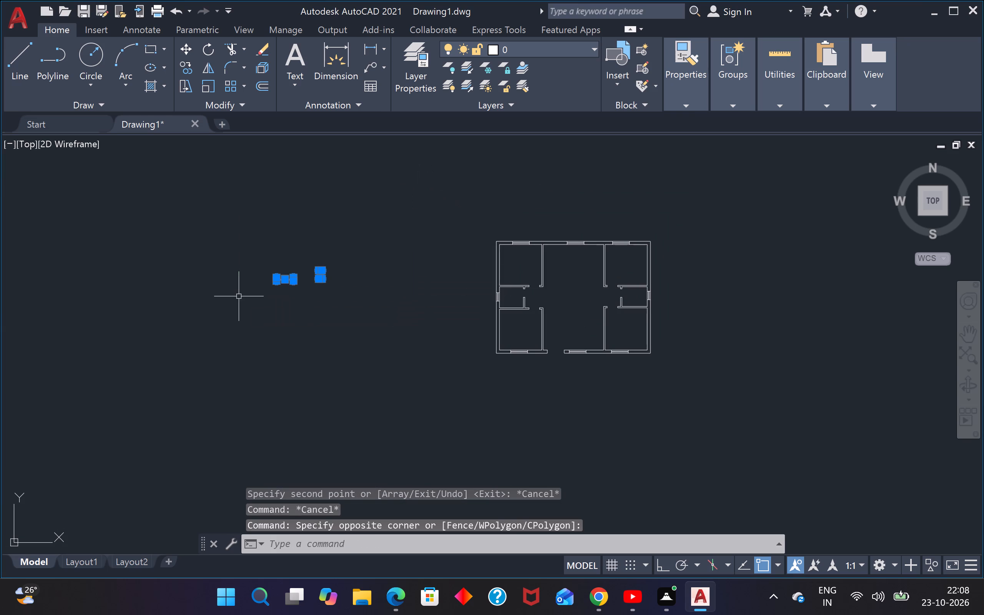
pyautogui.write('E')
pyautogui.press('space')
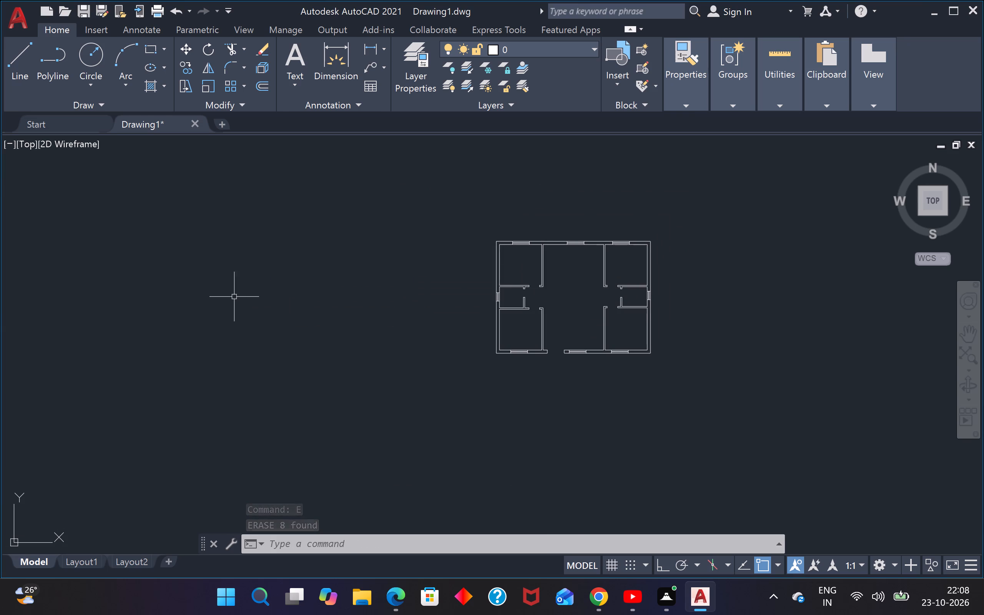
pyautogui.moveTo(578, 307); pyautogui.dragTo(533, 354, button='middle')
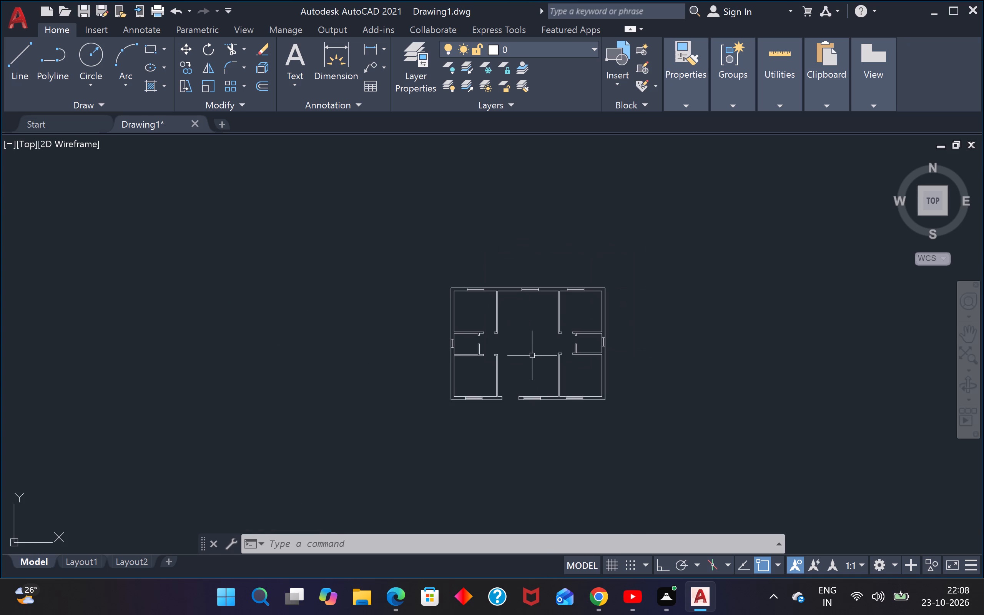
pyautogui.press('Escape')
pyautogui.press('Escape')
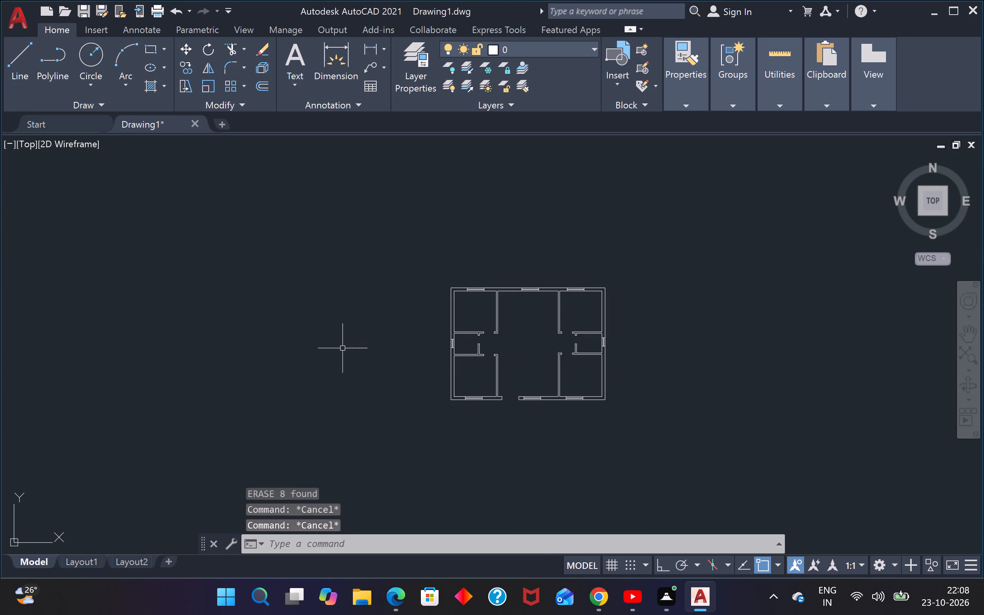
# Measure the inside length of the upper-left room's right wall with a temporary linear dimension.
pyautogui.moveTo(342, 348); pyautogui.dragTo(512, 339, button='middle')
pyautogui.write('DLI')
pyautogui.press('space')
pyautogui.scroll(3, 660, 320)
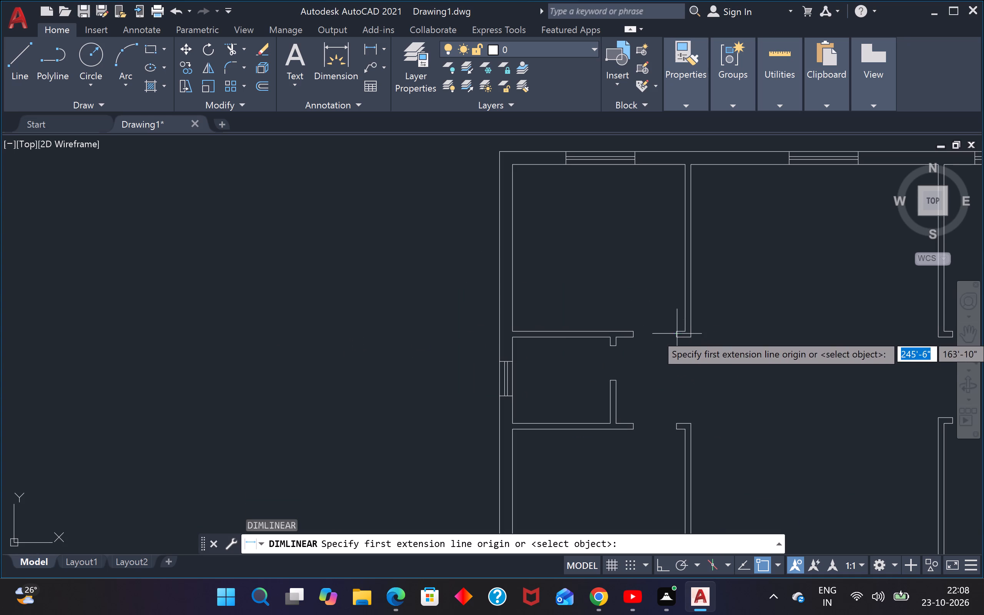
pyautogui.scroll(3, 688, 331)
pyautogui.click(673, 332)
pyautogui.scroll(-3, 670, 323)
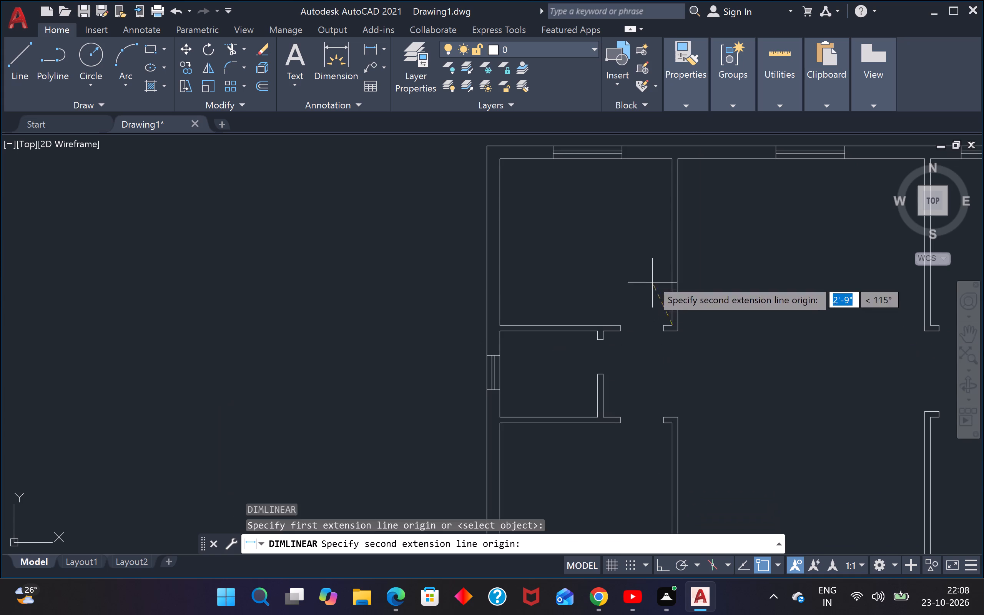
pyautogui.click(672, 161)
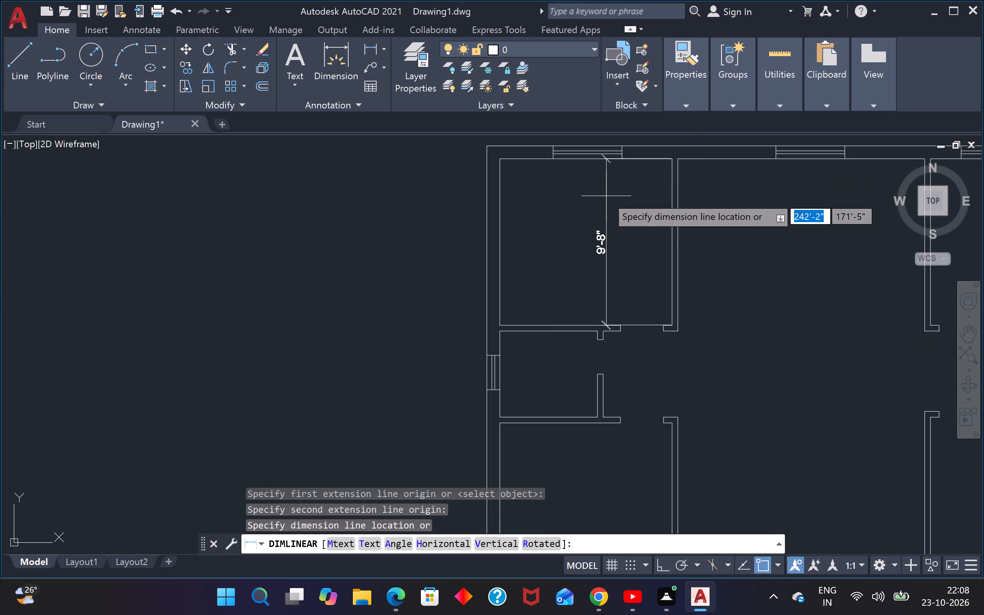
pyautogui.press('Escape')
# Measure the partition above the right small room, from its door end to the outer wall, with a temporary linear dimension.
pyautogui.scroll(-4, 606, 196)
pyautogui.moveTo(650, 261); pyautogui.dragTo(582, 271, button='middle')
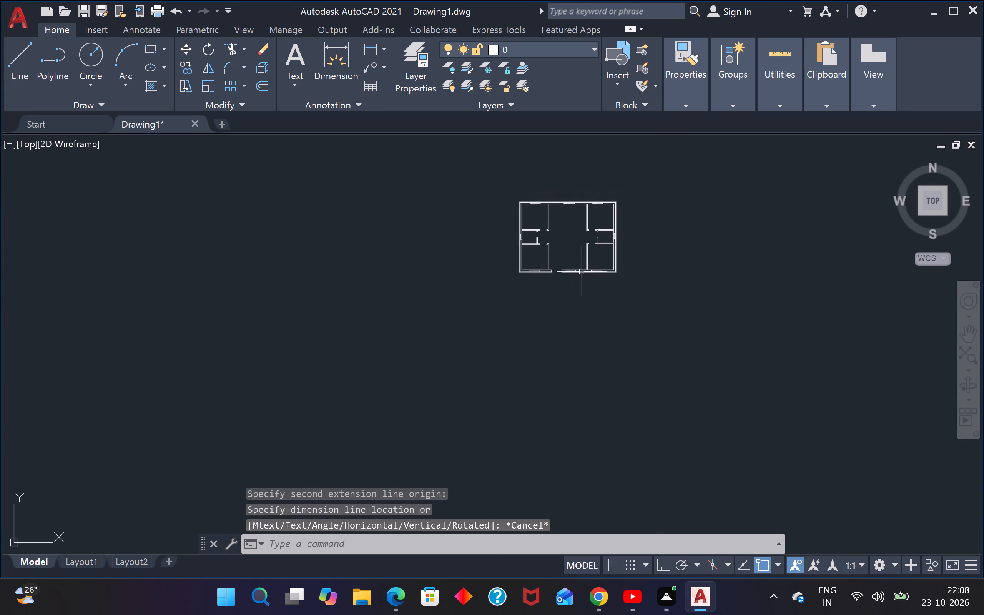
pyautogui.press('space')
pyautogui.scroll(3, 623, 221)
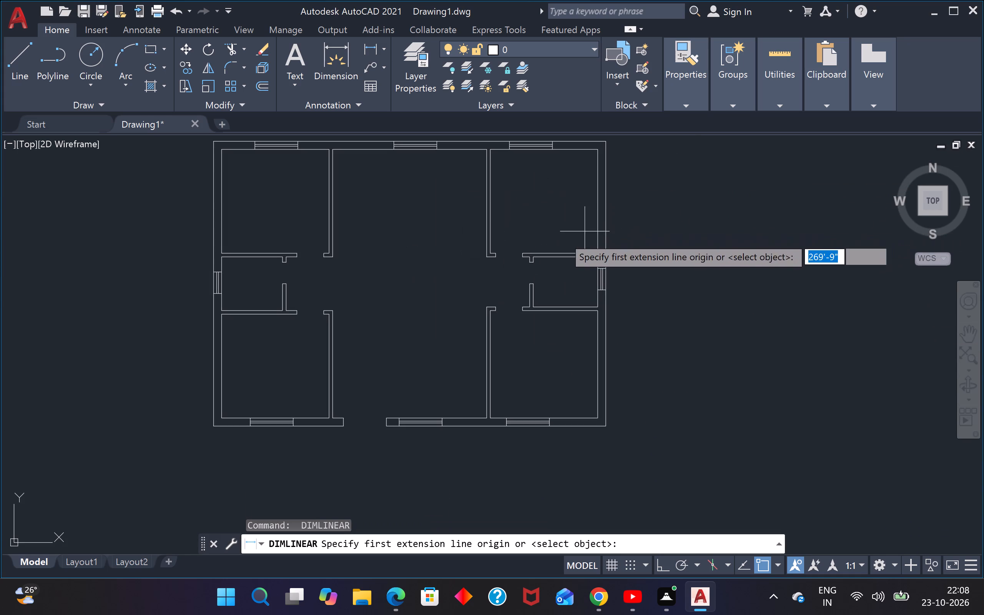
pyautogui.scroll(3, 500, 246)
pyautogui.click(580, 268)
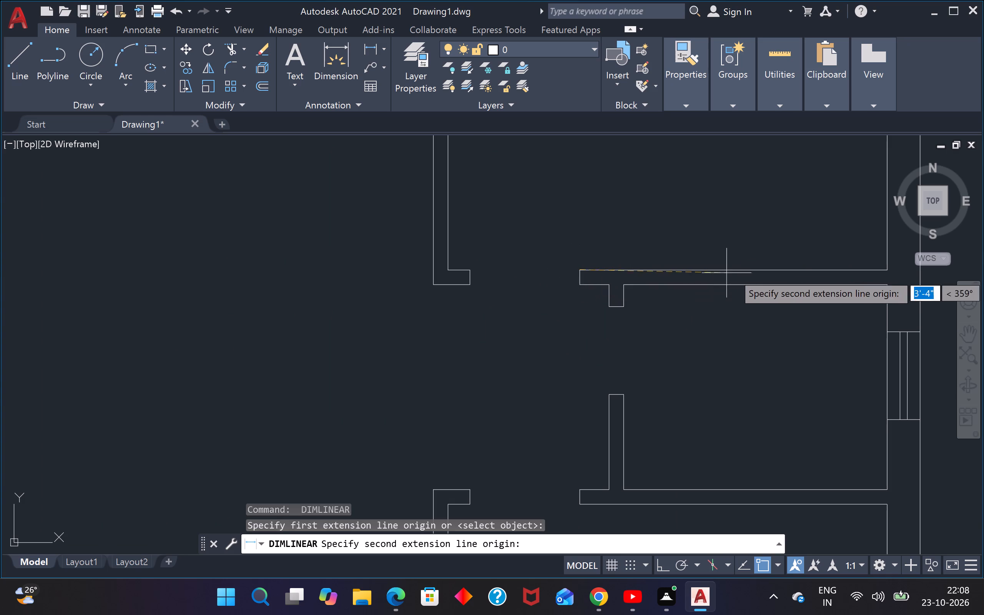
pyautogui.click(888, 269)
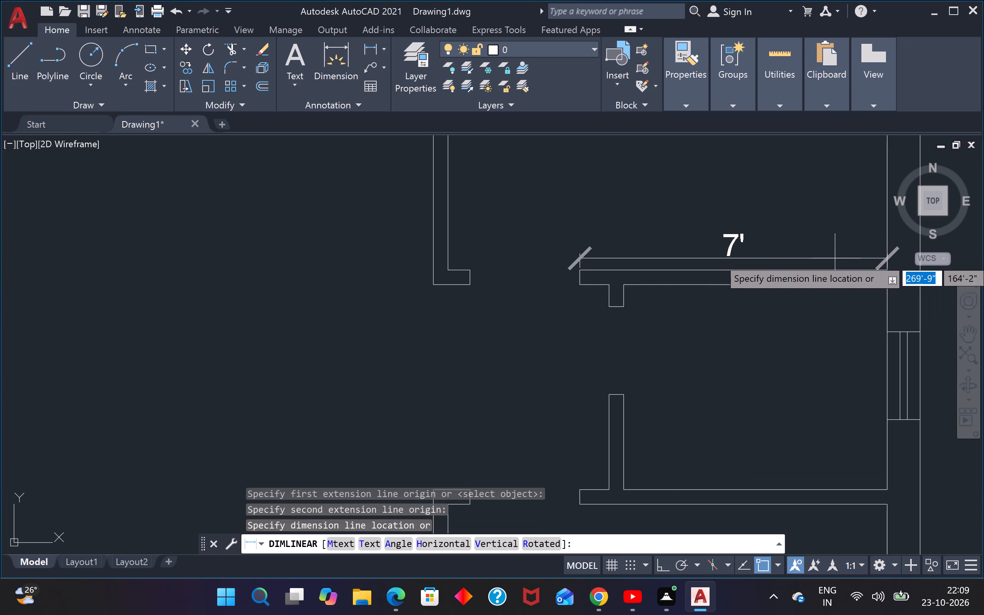
pyautogui.scroll(-1, 834, 232)
pyautogui.moveTo(834, 232); pyautogui.dragTo(643, 240, button='middle')
pyautogui.press('Escape')
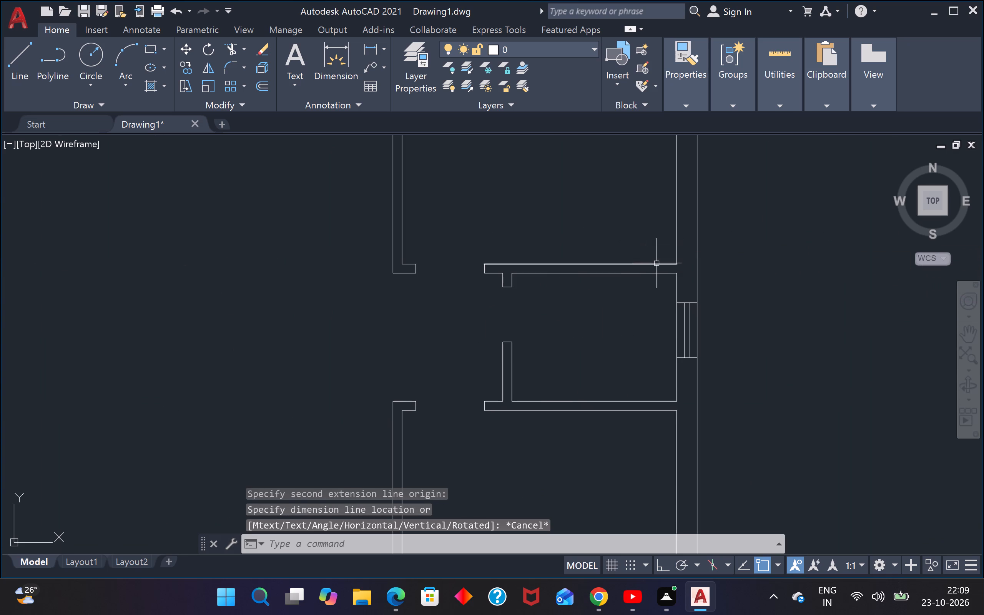
# Measure the partition below the right small room, from its door end to the outer wall, with a temporary linear dimension.
pyautogui.press('space')
pyautogui.moveTo(484, 412); pyautogui.dragTo(487, 411)
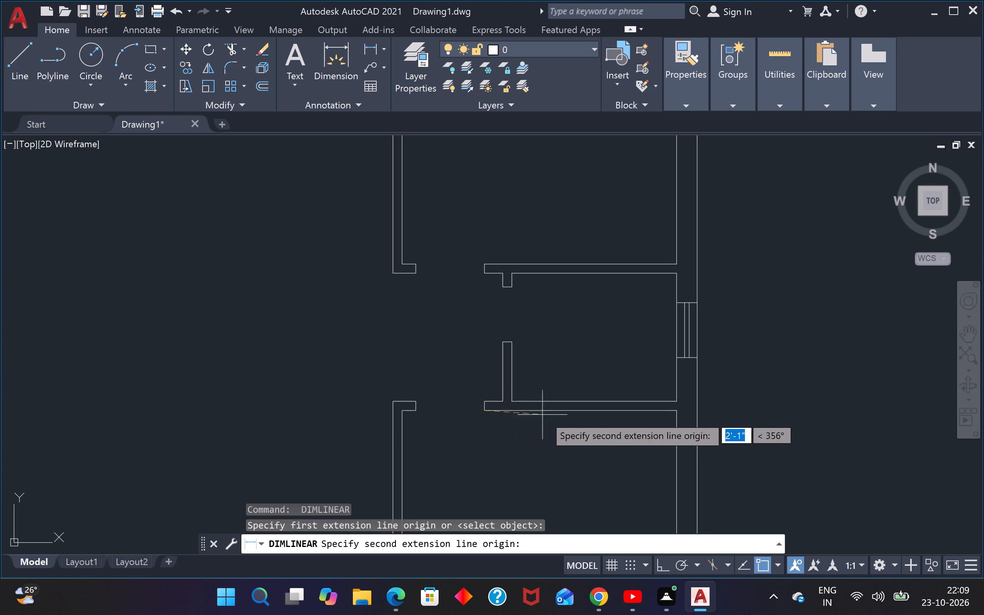
pyautogui.click(677, 412)
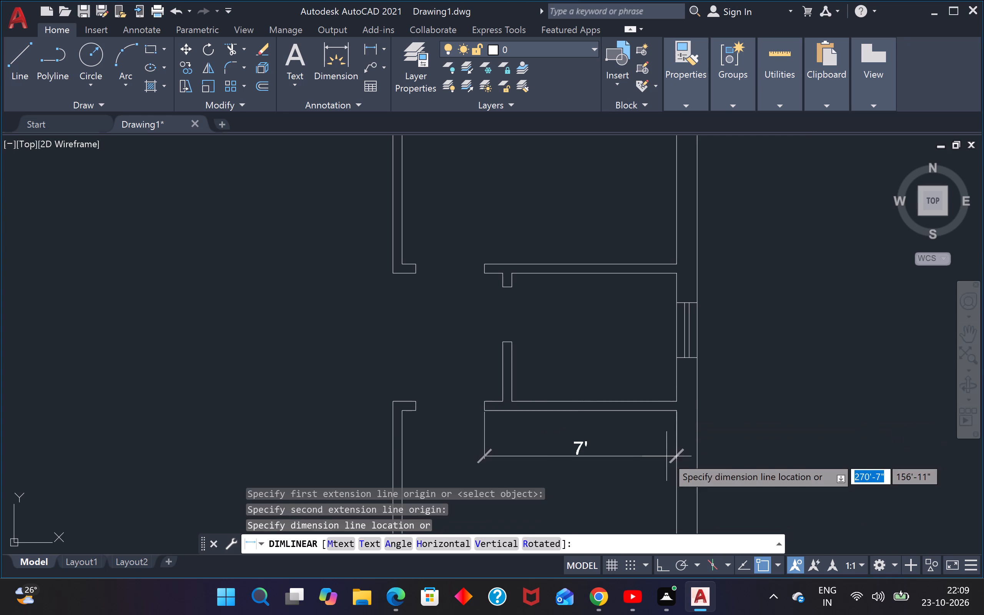
pyautogui.press('Escape')
pyautogui.scroll(-3, 645, 402)
pyautogui.moveTo(539, 401); pyautogui.dragTo(653, 426, button='middle')
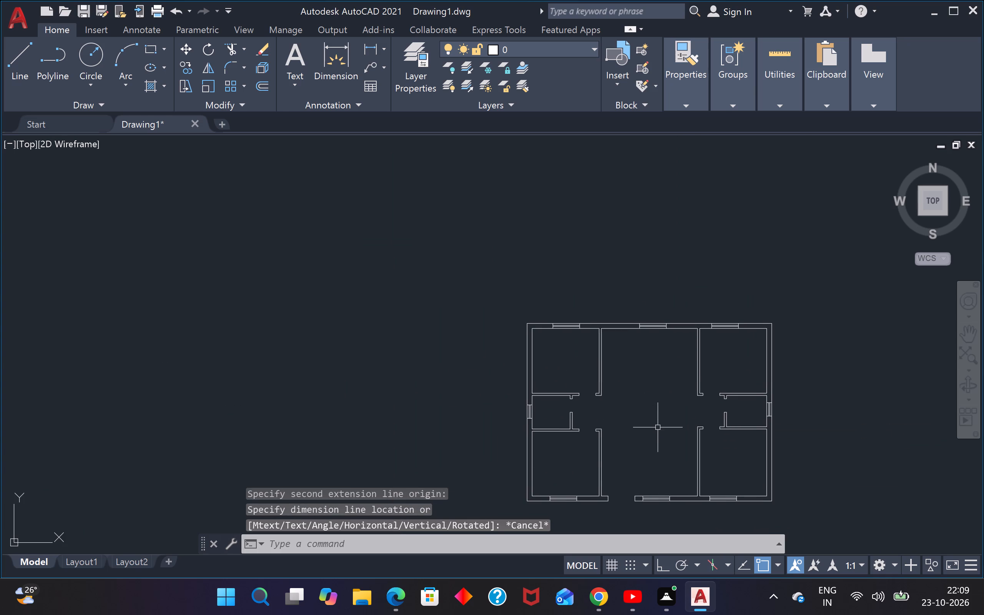
pyautogui.moveTo(429, 402); pyautogui.dragTo(482, 385, button='middle')
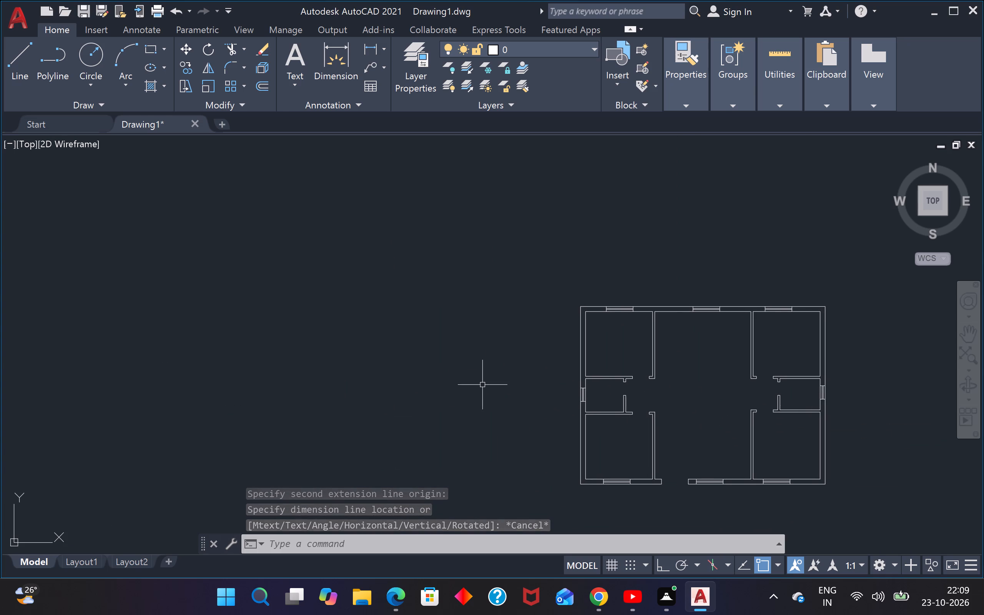
# Draw a rectangle 6' wide by 21" high in the empty space left of the plan.
pyautogui.write('REC')
pyautogui.press('space')
pyautogui.moveTo(281, 387); pyautogui.dragTo(284, 387)
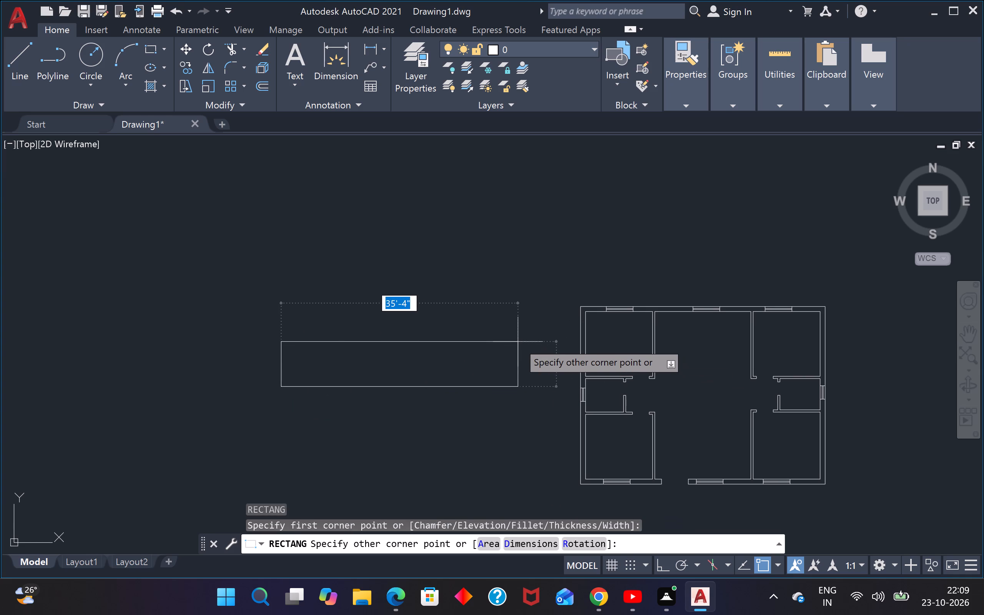
pyautogui.press('6')
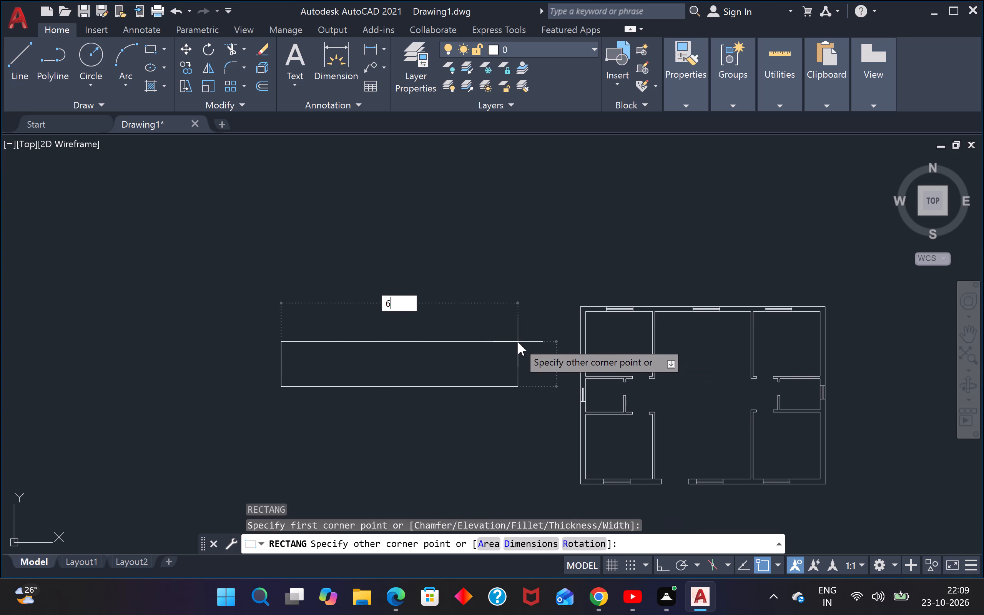
pyautogui.press("'")
pyautogui.press('Tab')
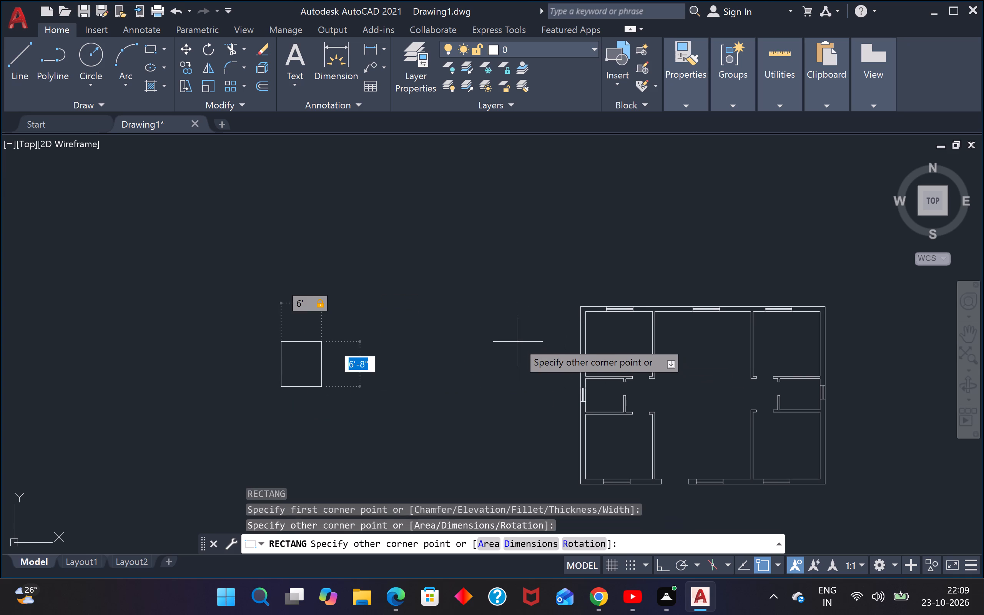
pyautogui.write('21"')
pyautogui.press('Return')
pyautogui.press('Escape')
pyautogui.press('Escape')
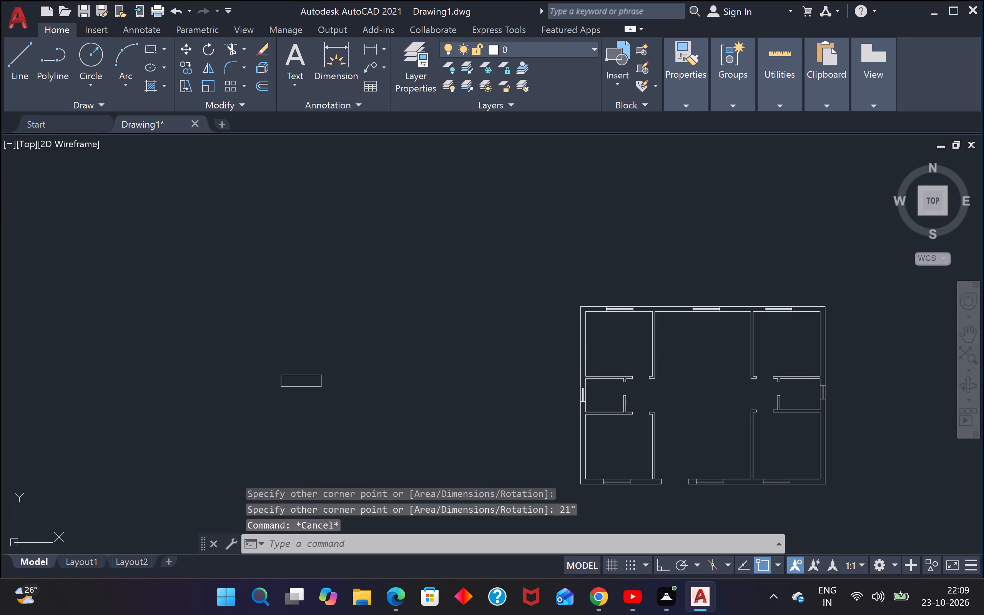
pyautogui.press('Escape')
# Draw a horizontal line across the 6' by 21" rectangle between the midpoints of its two short sides.
pyautogui.scroll(2, 274, 392)
pyautogui.moveTo(271, 393); pyautogui.dragTo(303, 401, button='middle')
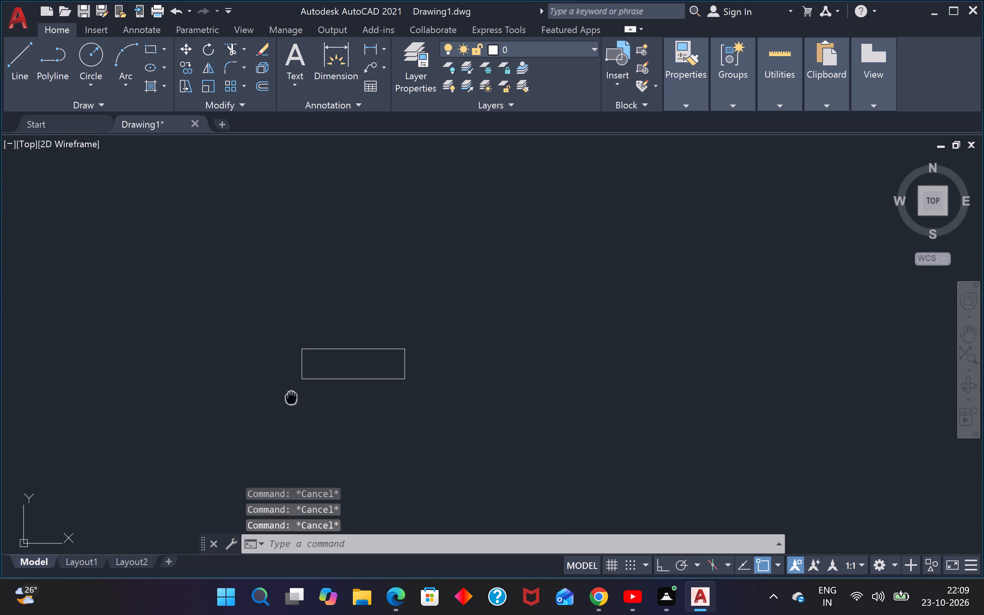
pyautogui.moveTo(303, 401); pyautogui.dragTo(357, 393, button='middle')
pyautogui.scroll(2, 358, 363)
pyautogui.press('l')
pyautogui.press('space')
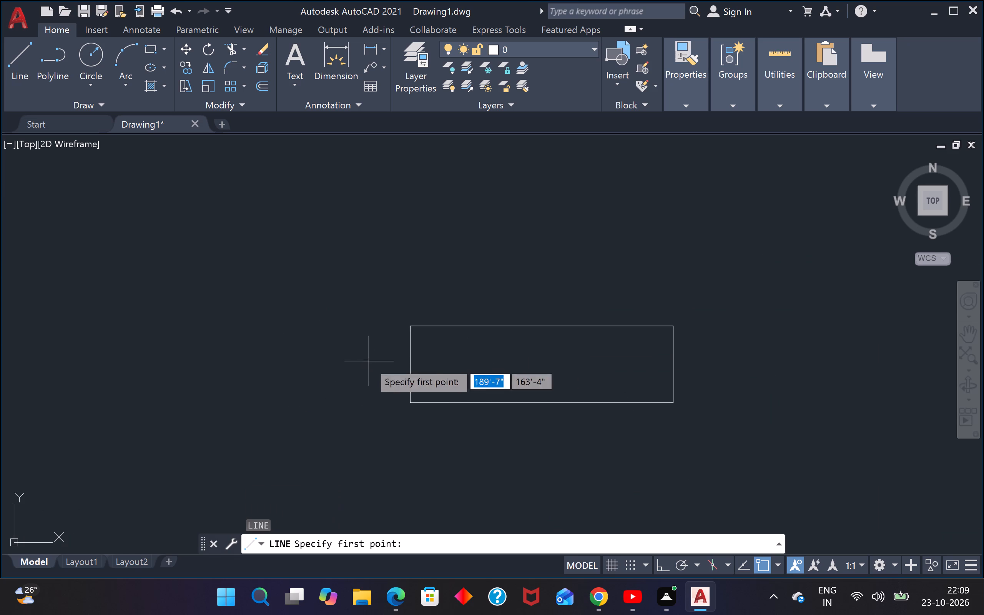
pyautogui.click(409, 364)
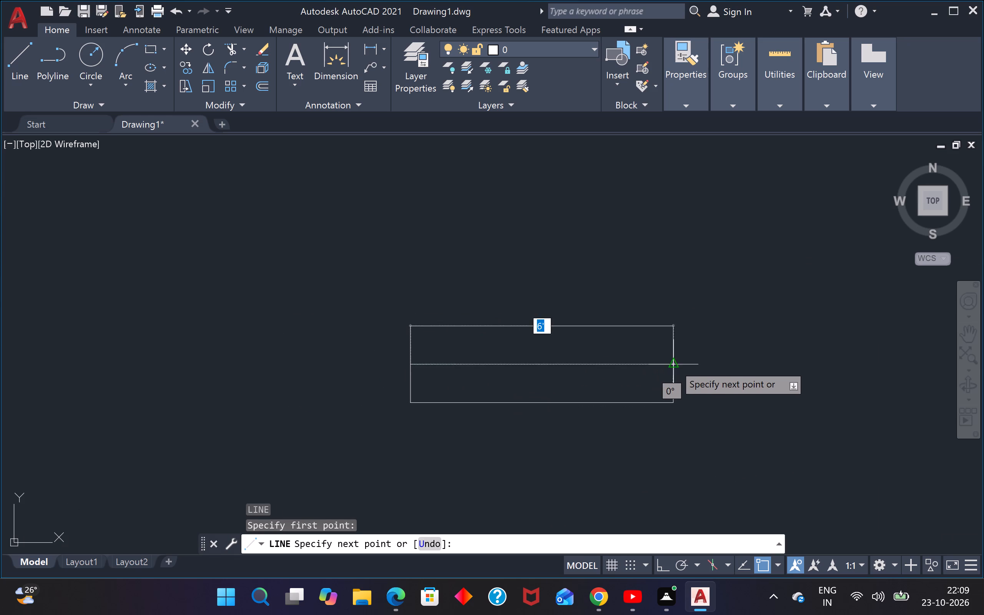
pyautogui.click(674, 364)
pyautogui.press('Escape')
# Explode the 6' by 21" rectangle into separate lines.
pyautogui.click(505, 337)
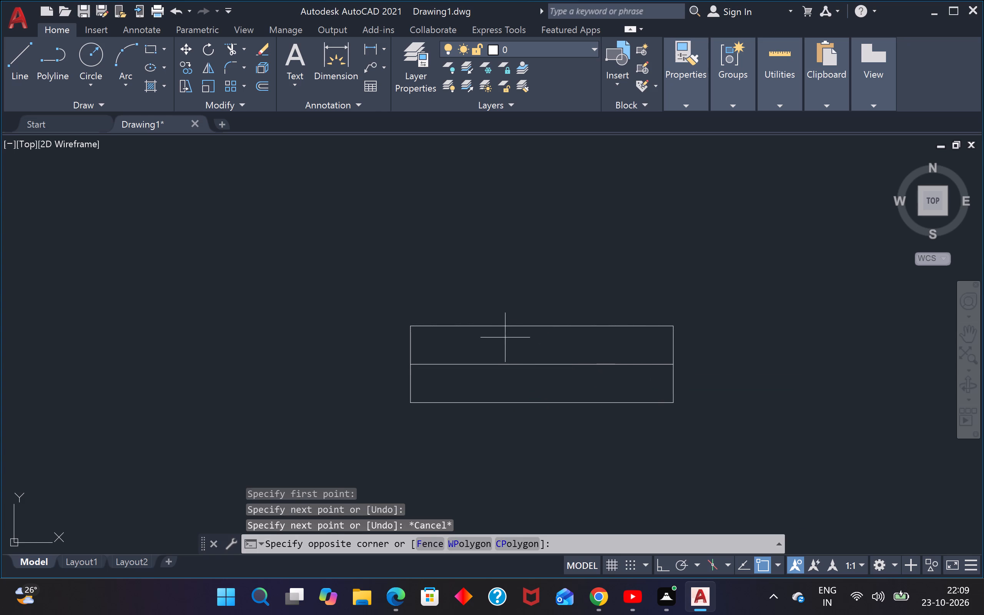
pyautogui.click(451, 322)
pyautogui.press('e')
pyautogui.press('x')
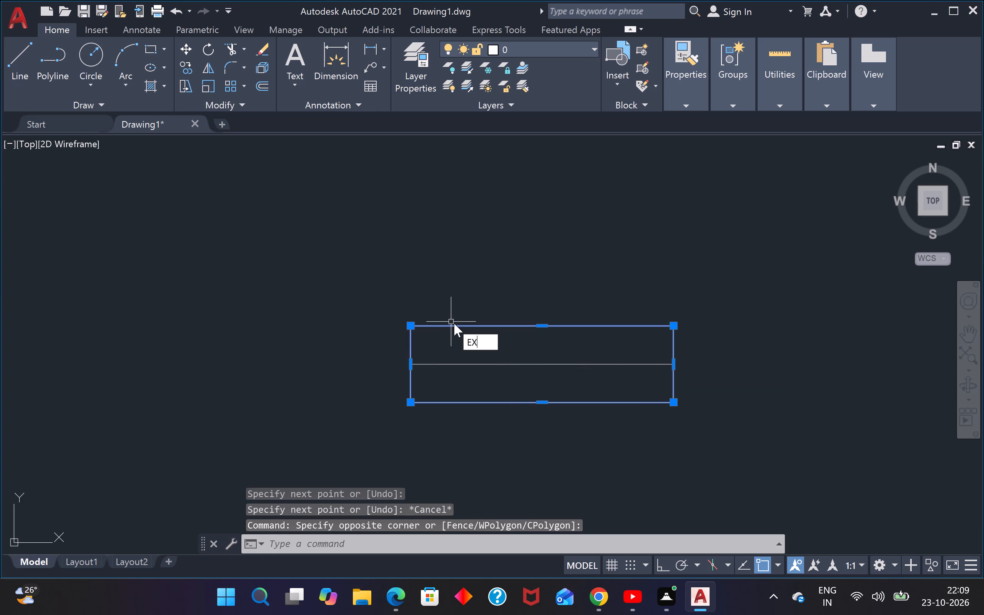
pyautogui.press('Down')
pyautogui.press('Return')
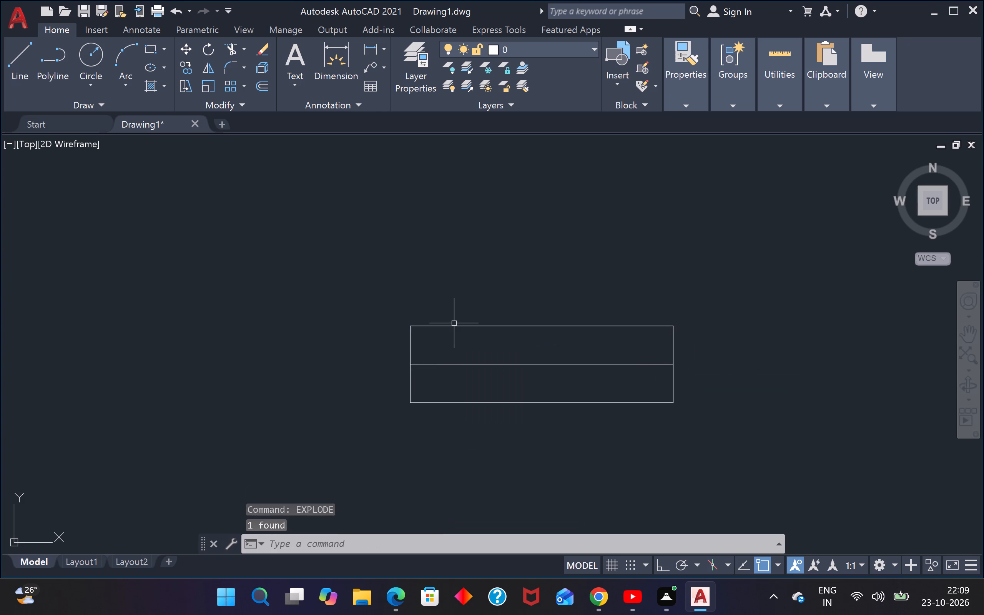
pyautogui.press('Escape')
pyautogui.press('Escape')
# Copy the rectangle's left side as an array of 35 items, fitted across to the midpoint of the right side.
pyautogui.write('CO')
pyautogui.press('space')
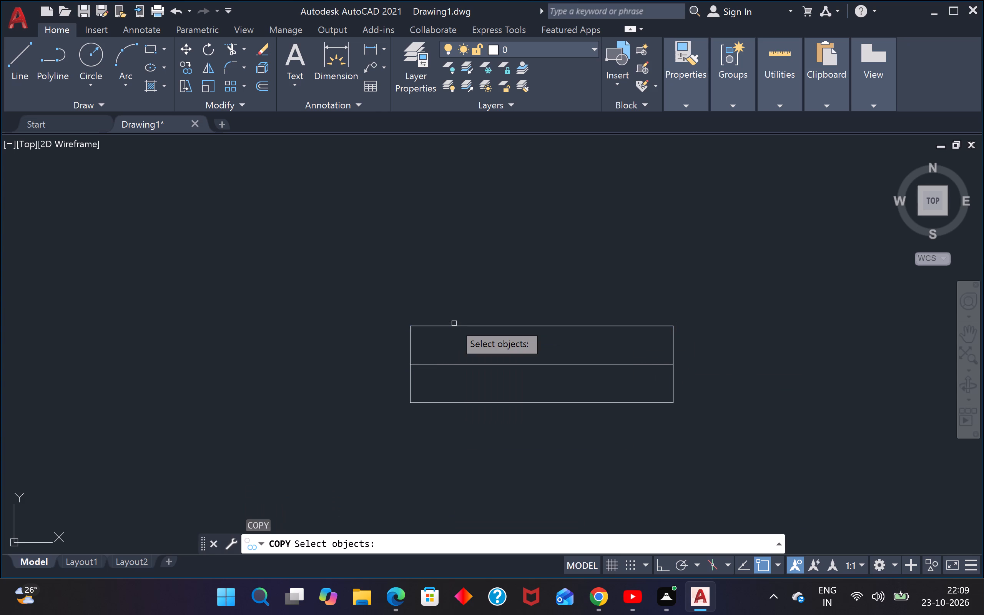
pyautogui.moveTo(419, 340); pyautogui.dragTo(415, 341)
pyautogui.click(386, 345)
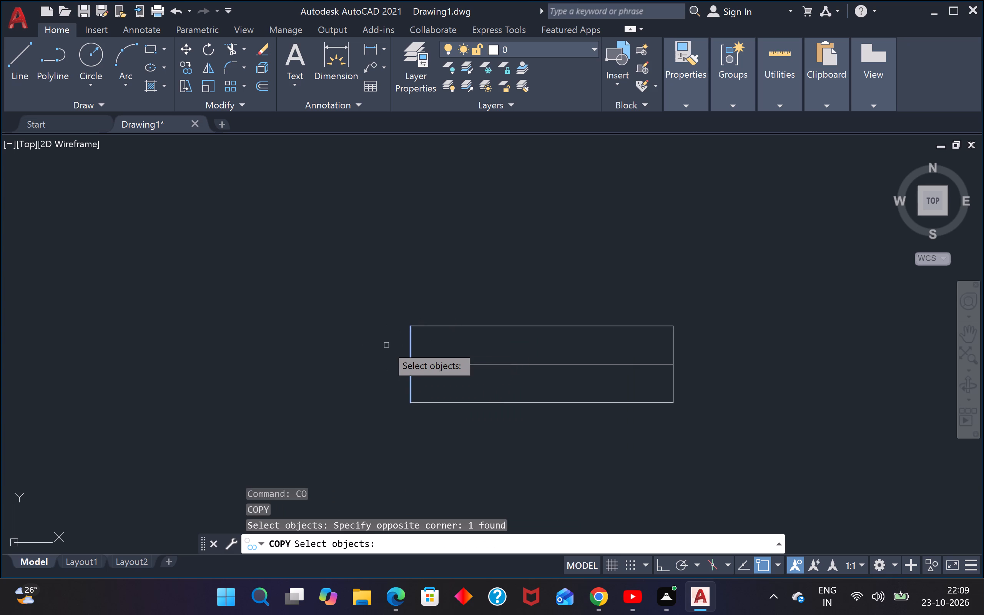
pyautogui.press('Return')
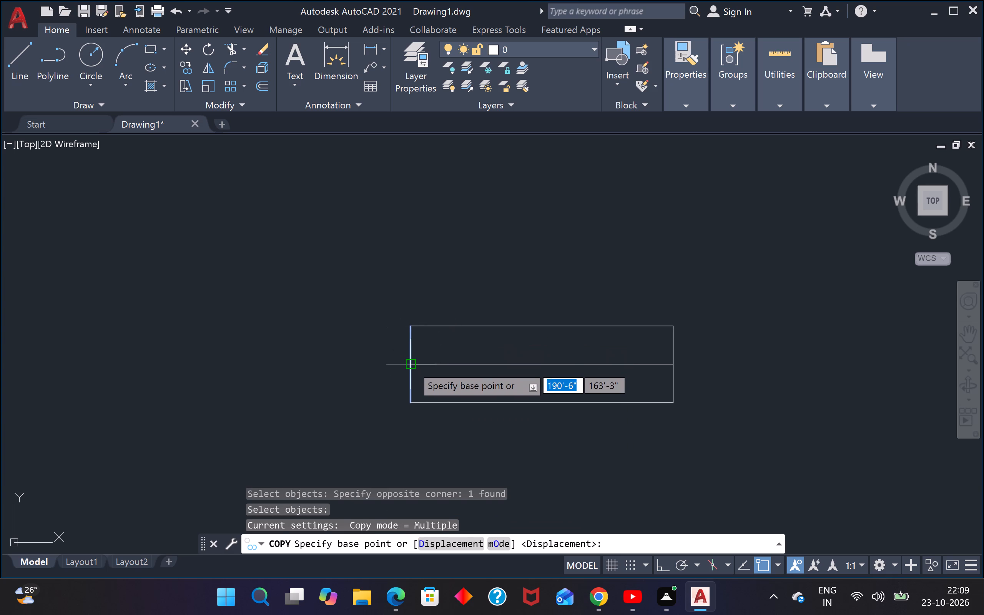
pyautogui.click(412, 365)
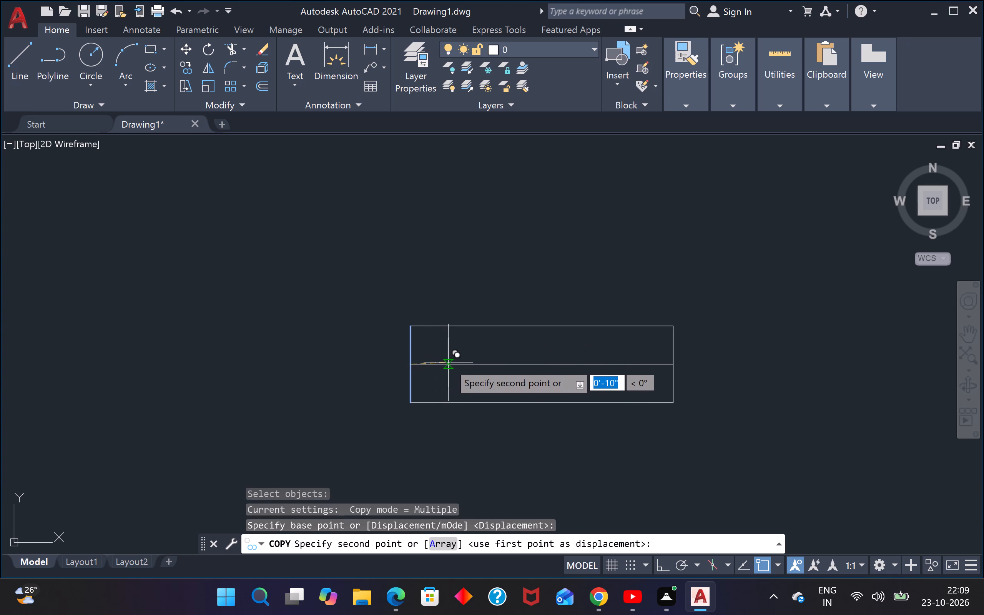
pyautogui.write('A')
pyautogui.press('space')
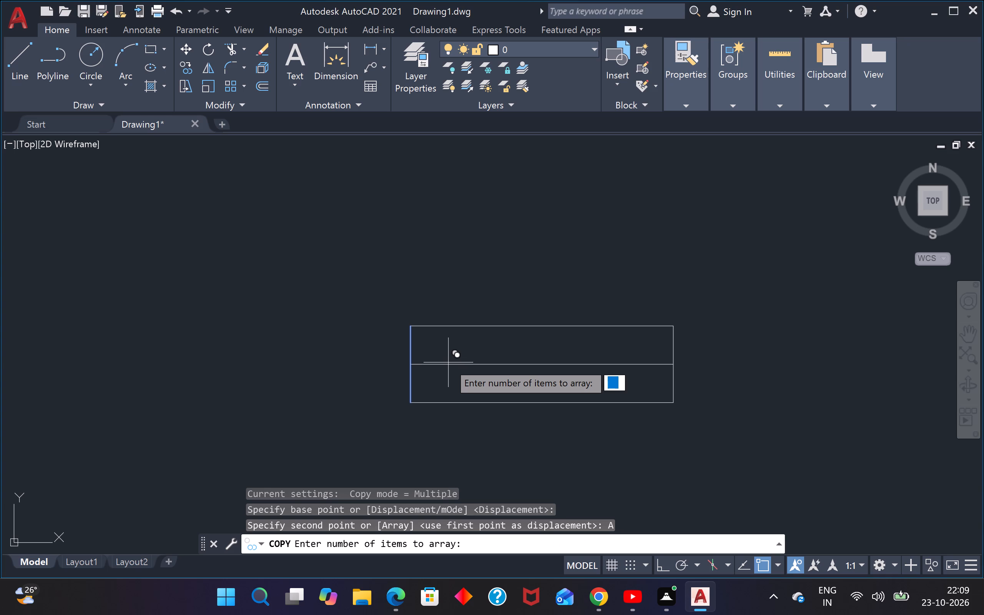
pyautogui.write('35')
pyautogui.press('Return')
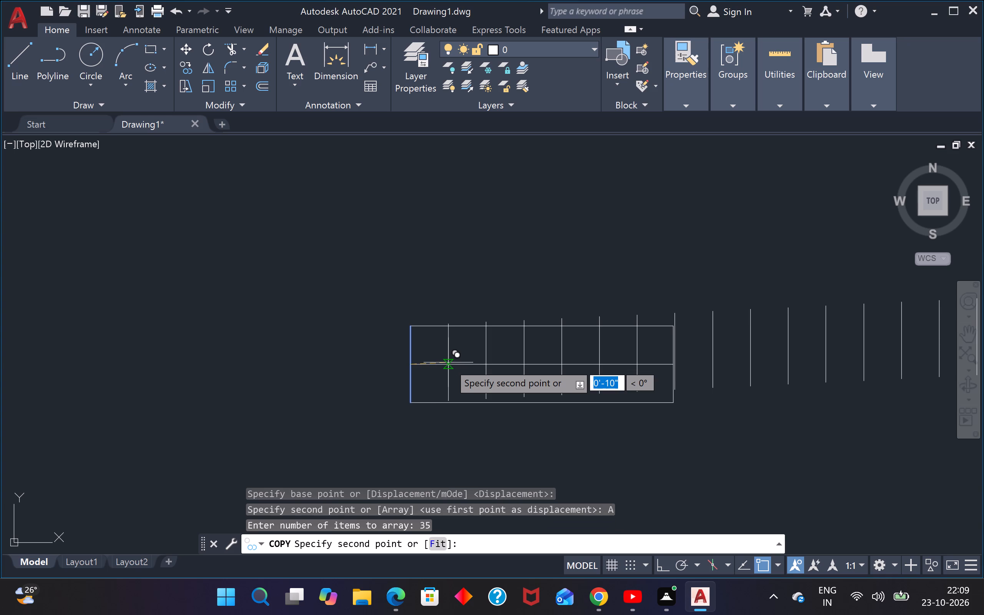
pyautogui.write('FV')
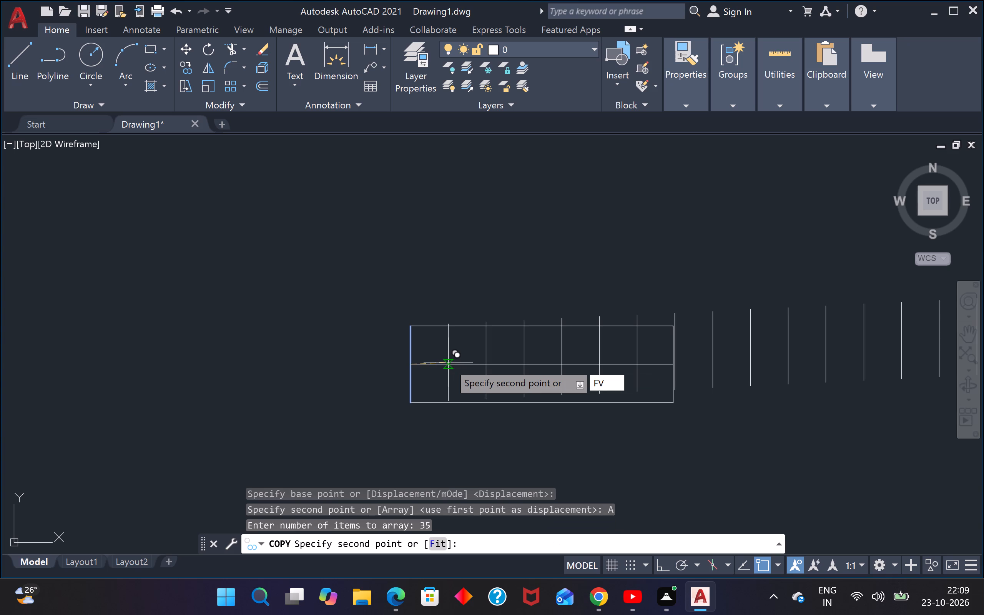
pyautogui.press('BackSpace')
pyautogui.press('space')
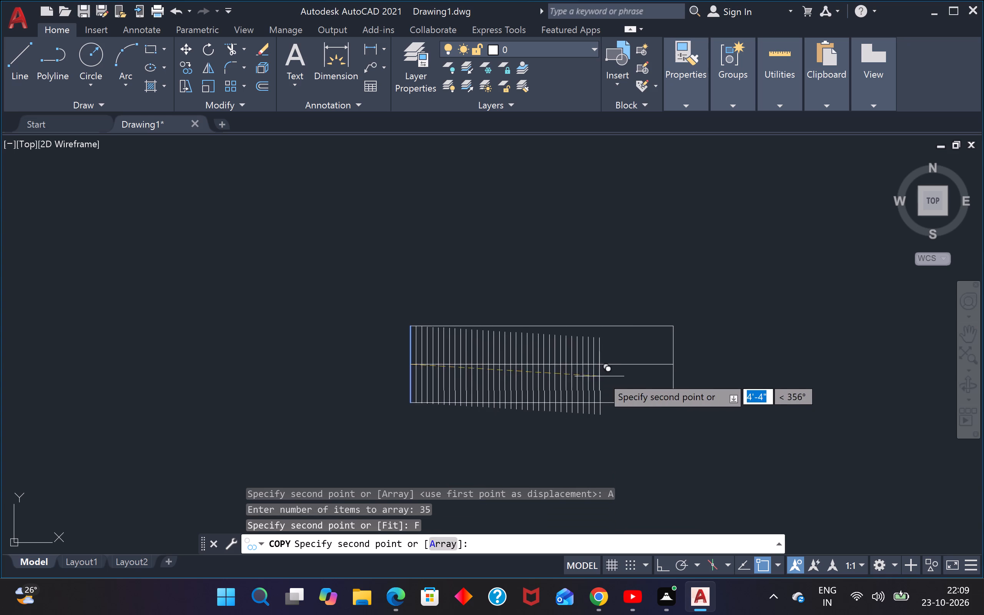
pyautogui.scroll(2, 604, 376)
pyautogui.click(780, 347)
pyautogui.press('Escape')
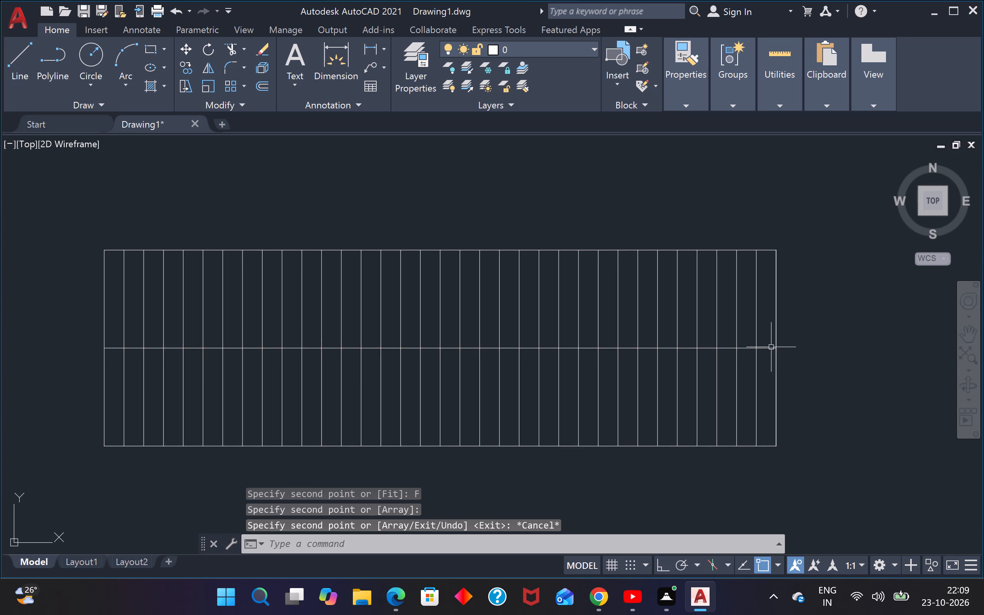
pyautogui.press('Escape')
pyautogui.write('P')
pyautogui.press('space')
pyautogui.press('Escape')
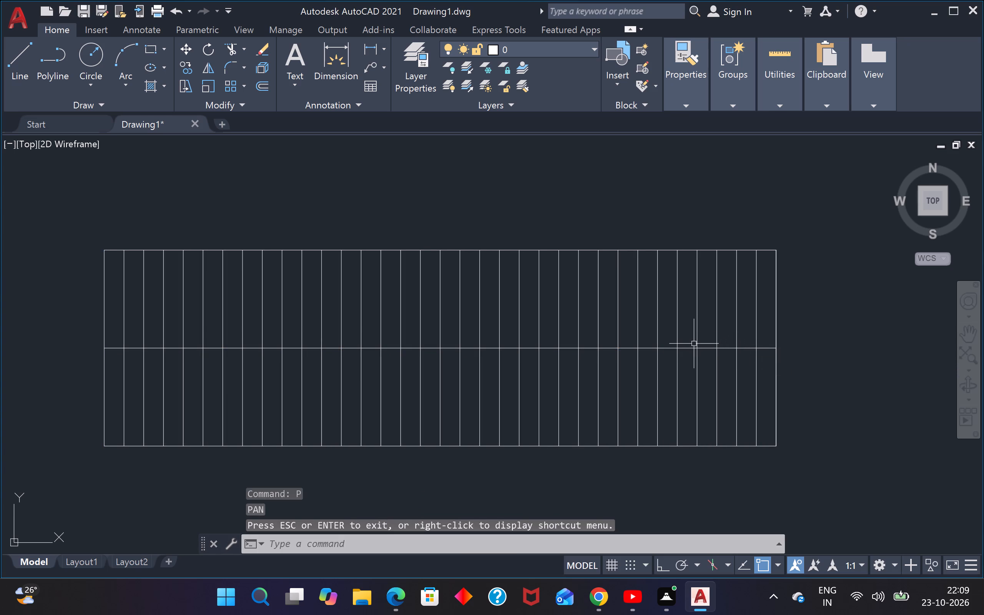
# Offset the rectangle's top and bottom edges 4" inward.
pyautogui.write('O')
pyautogui.press('space')
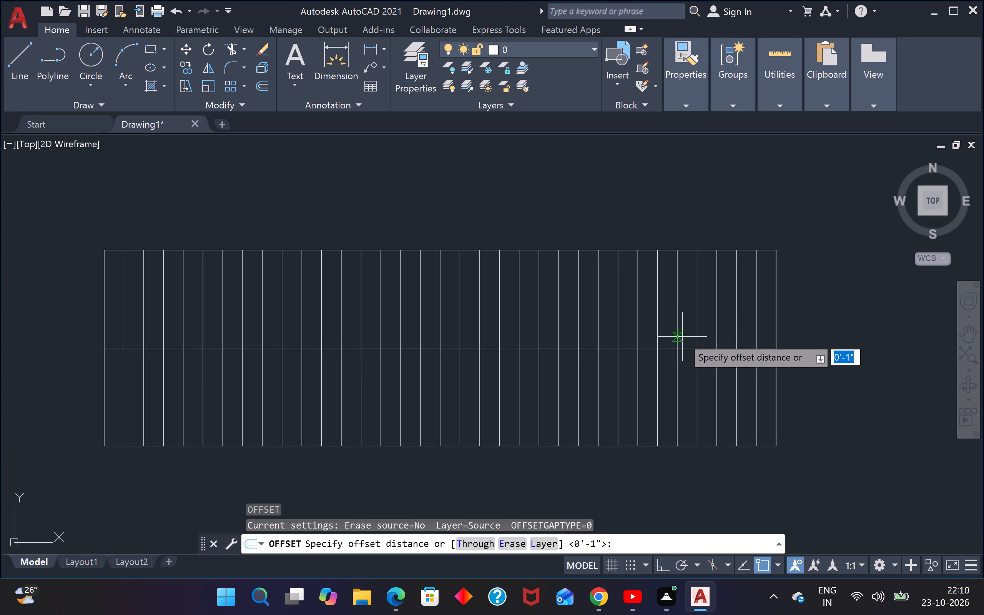
pyautogui.write('4"')
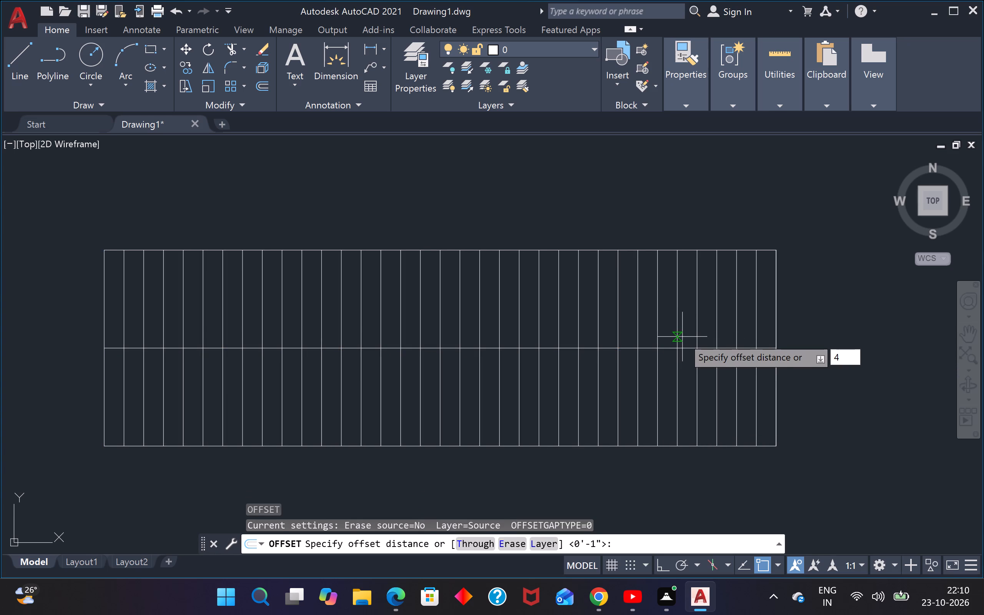
pyautogui.press('Return')
pyautogui.scroll(3, 677, 261)
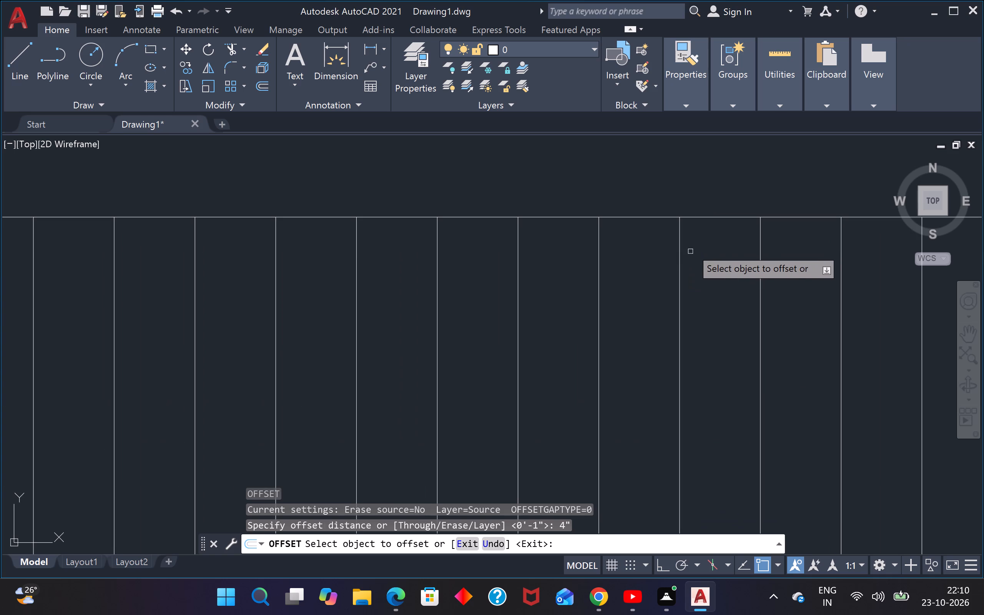
pyautogui.click(708, 215)
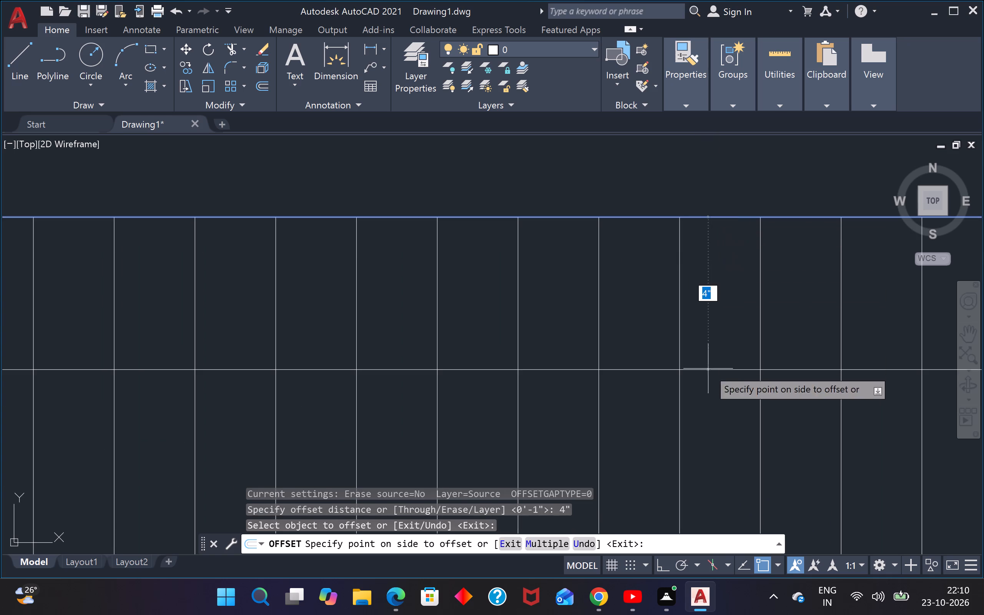
pyautogui.click(708, 369)
pyautogui.scroll(-5, 710, 361)
pyautogui.scroll(2, 698, 431)
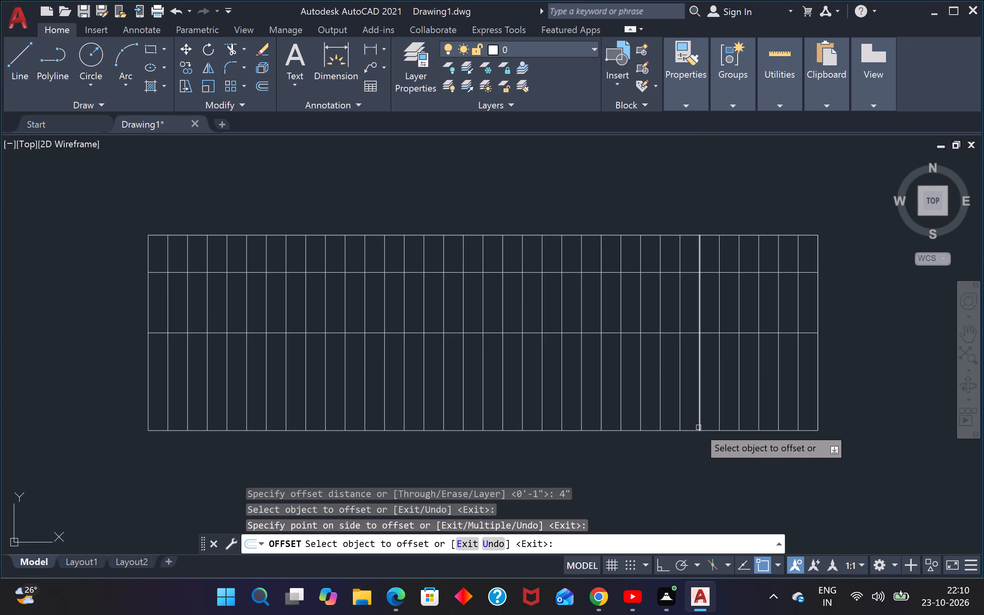
pyautogui.click(694, 430)
pyautogui.click(689, 375)
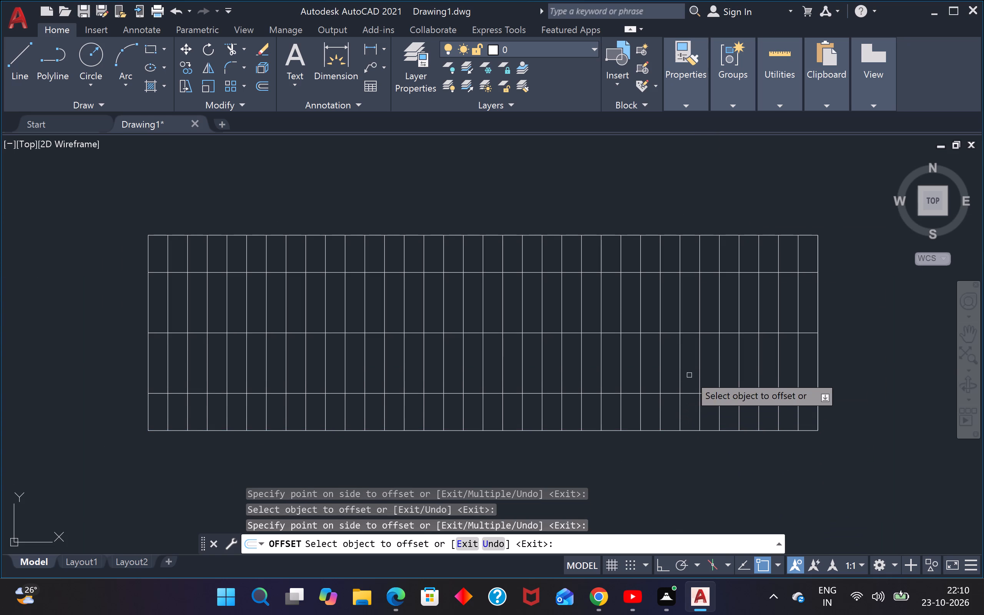
pyautogui.press('Escape')
pyautogui.press('Escape')
pyautogui.press('Escape')
# Trim the inner vertical lines out of the bands between the 4" offset lines and the top and bottom edges.
pyautogui.write('TR')
pyautogui.press('space')
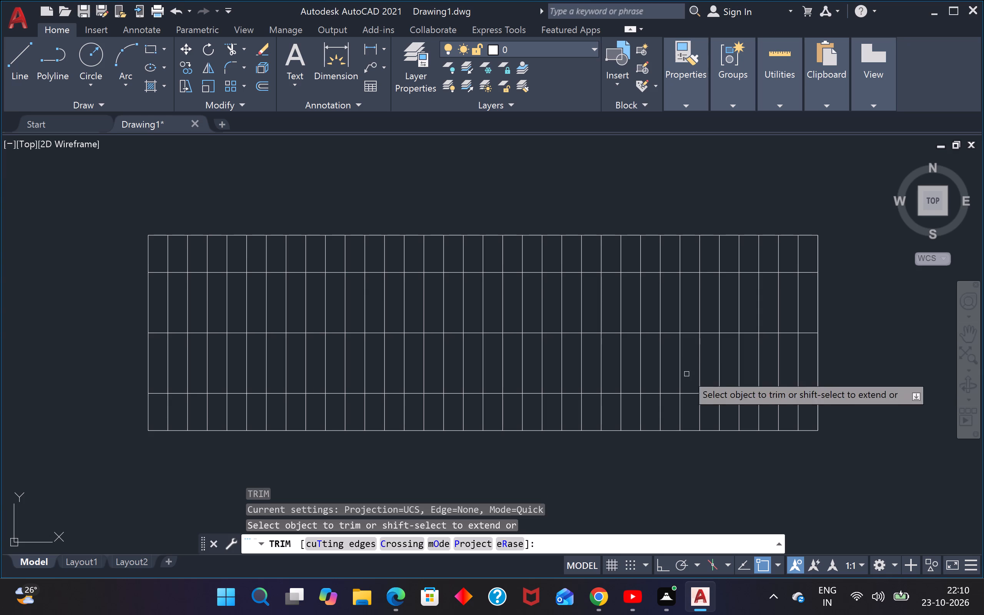
pyautogui.click(165, 251)
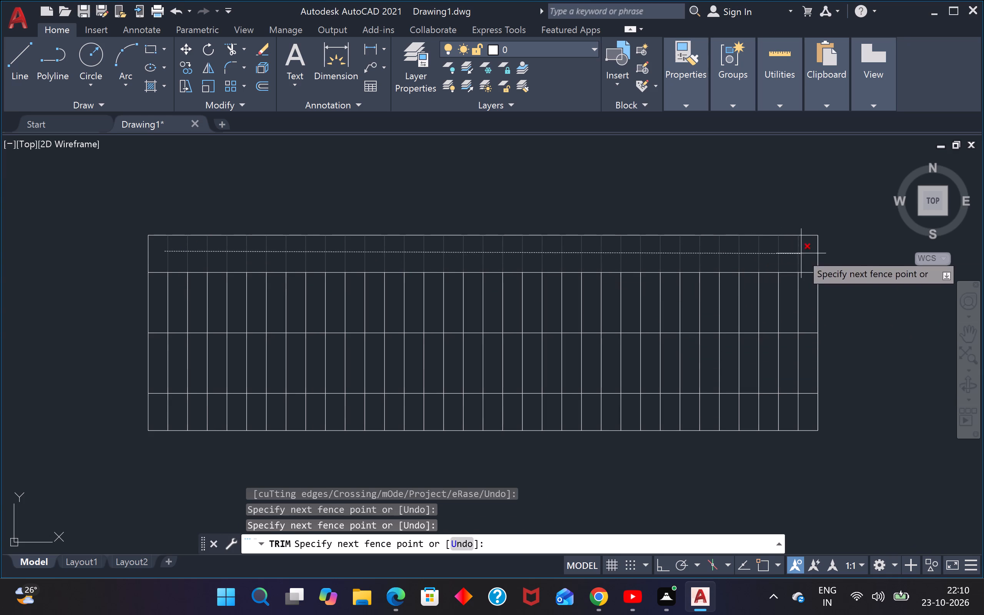
pyautogui.click(801, 253)
pyautogui.click(162, 409)
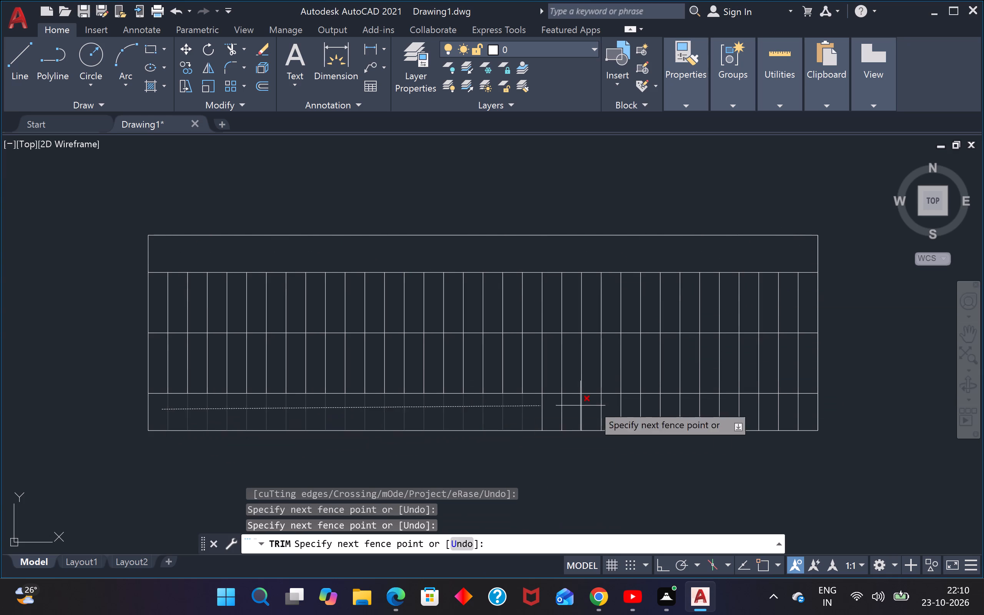
pyautogui.click(804, 410)
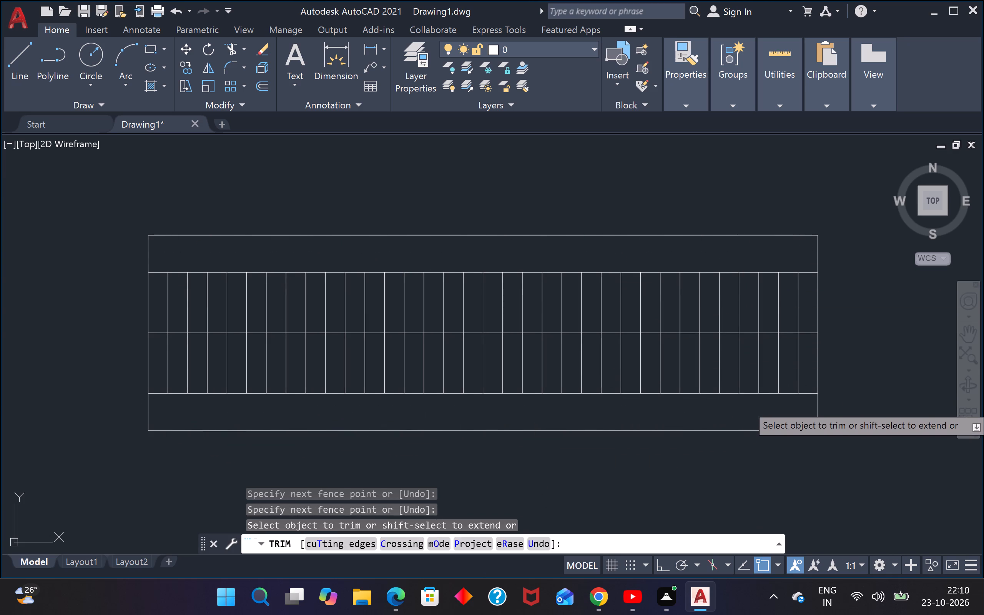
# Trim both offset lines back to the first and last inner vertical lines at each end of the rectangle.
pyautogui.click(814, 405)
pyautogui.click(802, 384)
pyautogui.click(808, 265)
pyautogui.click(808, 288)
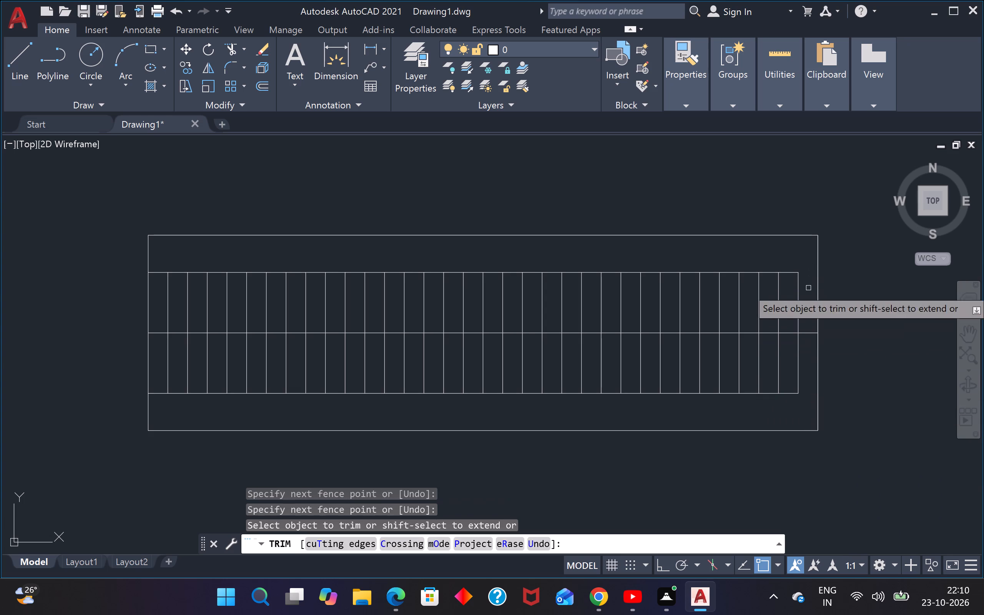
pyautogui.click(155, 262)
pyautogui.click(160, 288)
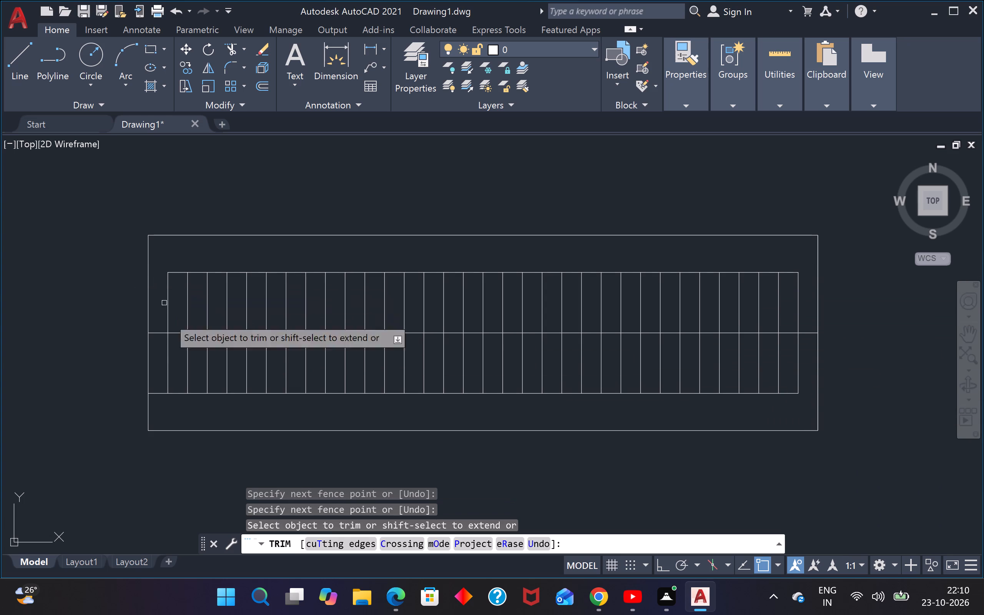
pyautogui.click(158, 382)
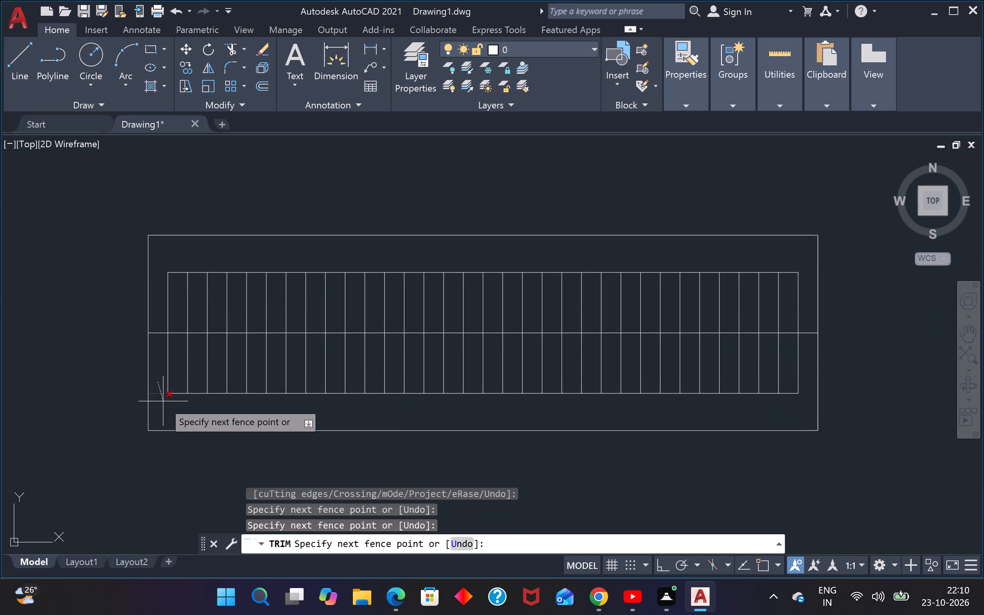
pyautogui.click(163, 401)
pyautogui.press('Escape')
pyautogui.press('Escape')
# Delete the lower and upper offset lines, keeping the shortened vertical lines.
pyautogui.click(175, 387)
pyautogui.click(174, 399)
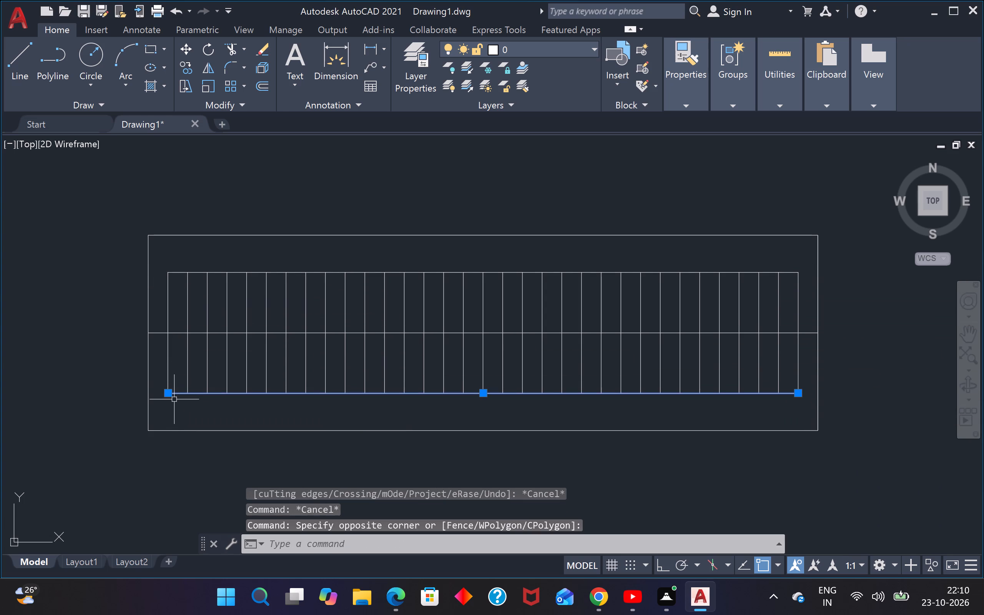
pyautogui.press('Delete')
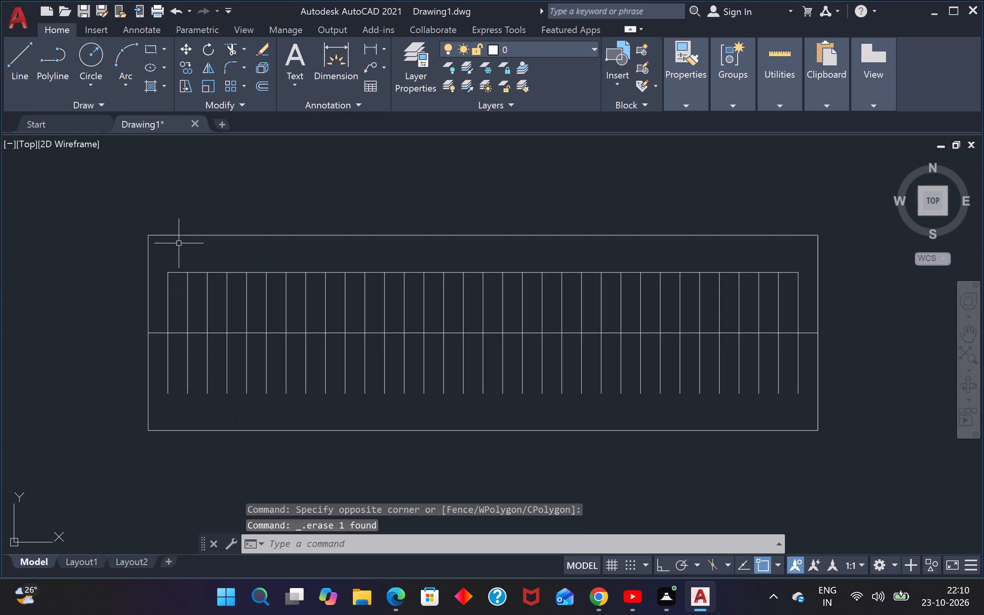
pyautogui.click(179, 258)
pyautogui.click(176, 290)
pyautogui.press('Delete')
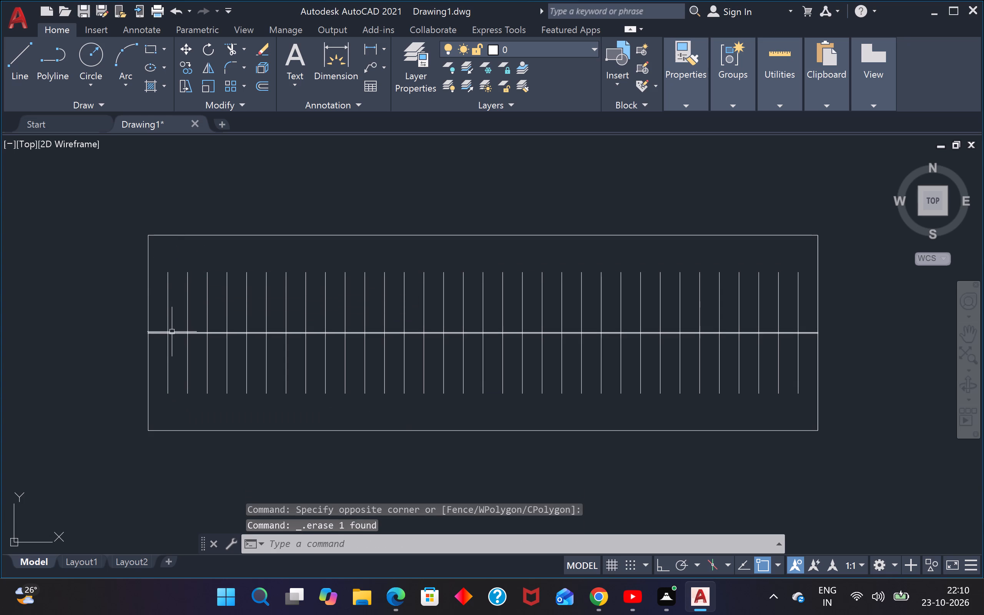
# Delete the first and last shortened vertical lines, nearest the rectangle's short sides.
pyautogui.moveTo(175, 310); pyautogui.dragTo(170, 310)
pyautogui.click(162, 311)
pyautogui.press('Delete')
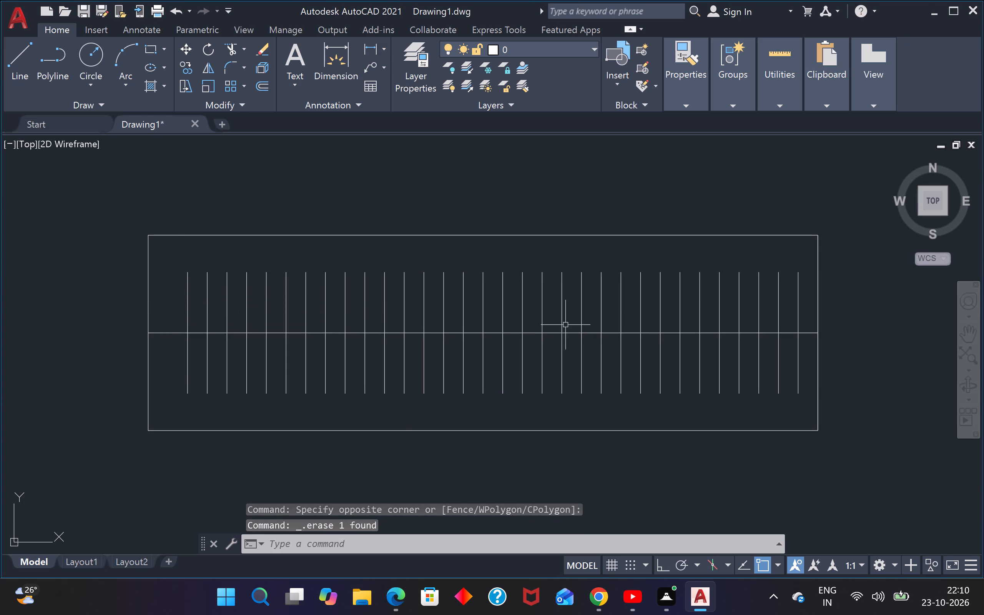
pyautogui.moveTo(808, 312); pyautogui.dragTo(791, 311)
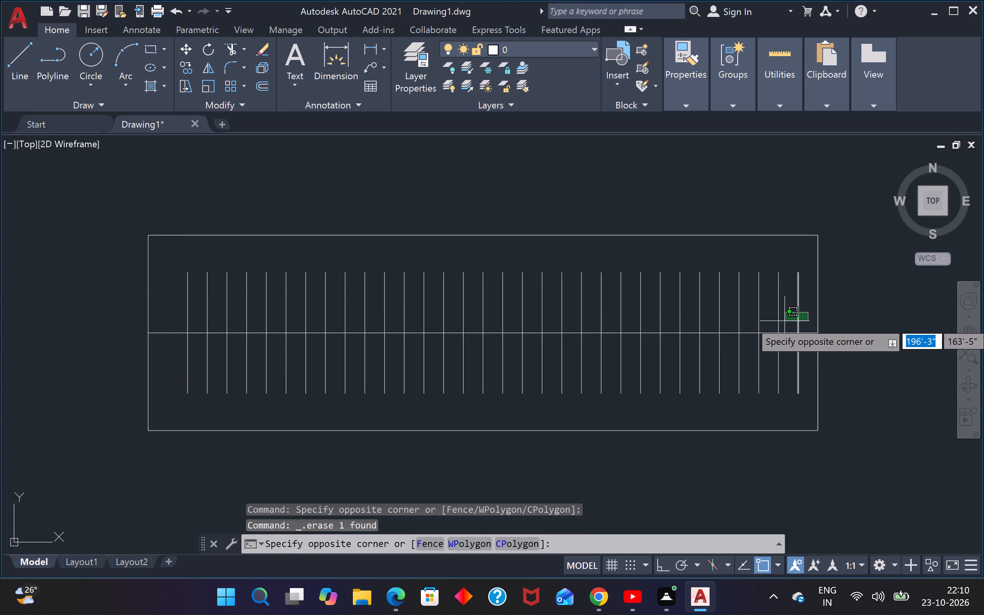
pyautogui.click(785, 321)
pyautogui.press('Delete')
# Draw a diagonal line from the top end of the first remaining vertical line to the bottom end of the second.
pyautogui.scroll(-2, 785, 309)
pyautogui.moveTo(801, 339); pyautogui.dragTo(651, 346, button='middle')
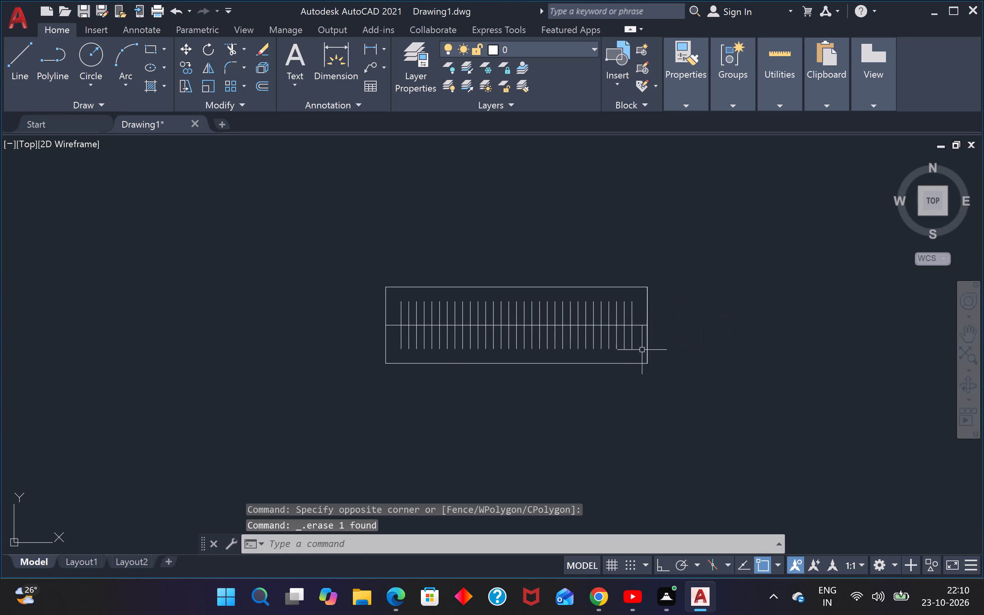
pyautogui.write('L')
pyautogui.press('space')
pyautogui.scroll(2, 396, 309)
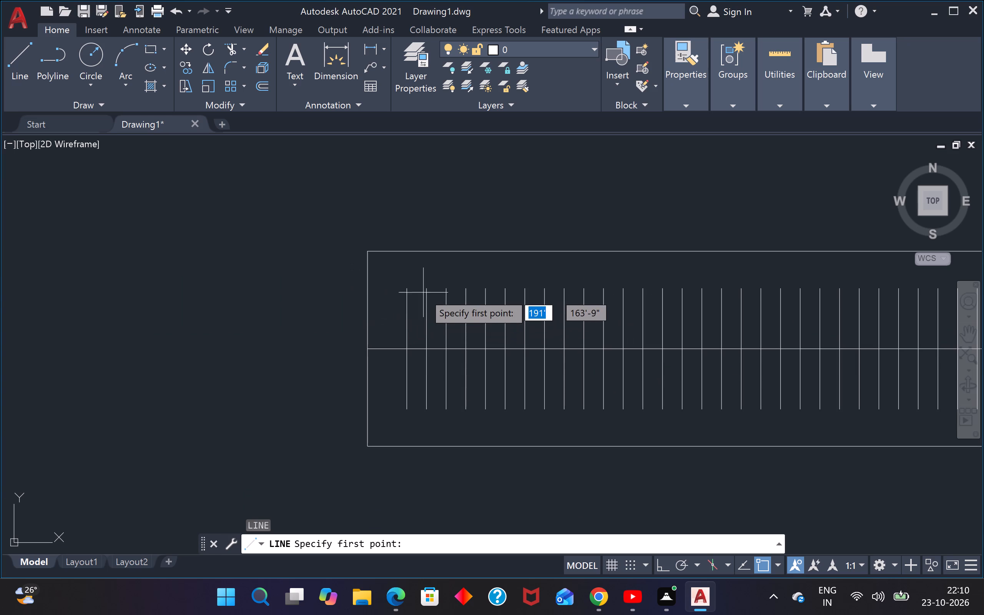
pyautogui.click(411, 291)
pyautogui.click(427, 405)
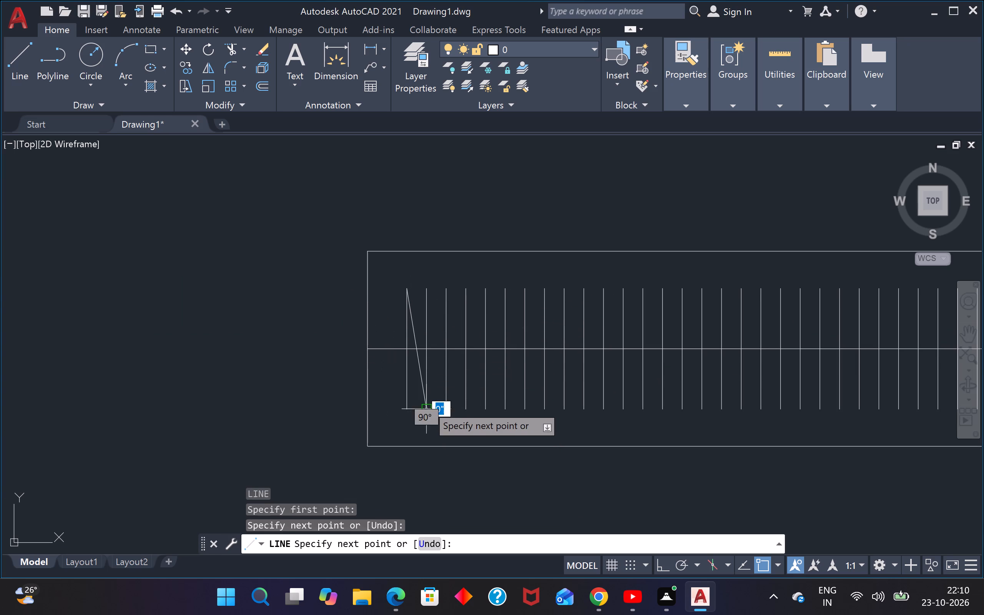
pyautogui.press('Escape')
# Draw a diagonal line from the top end of the last vertical line to the bottom end of the second-to-last.
pyautogui.press('space')
pyautogui.scroll(-3, 711, 305)
pyautogui.scroll(3, 761, 312)
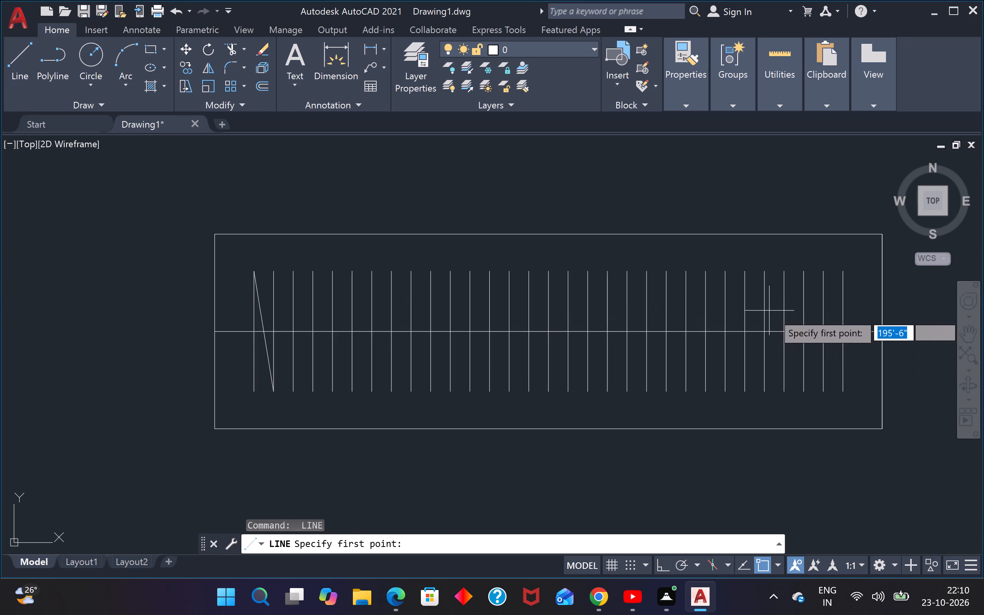
pyautogui.click(843, 276)
pyautogui.click(823, 389)
pyautogui.press('Escape')
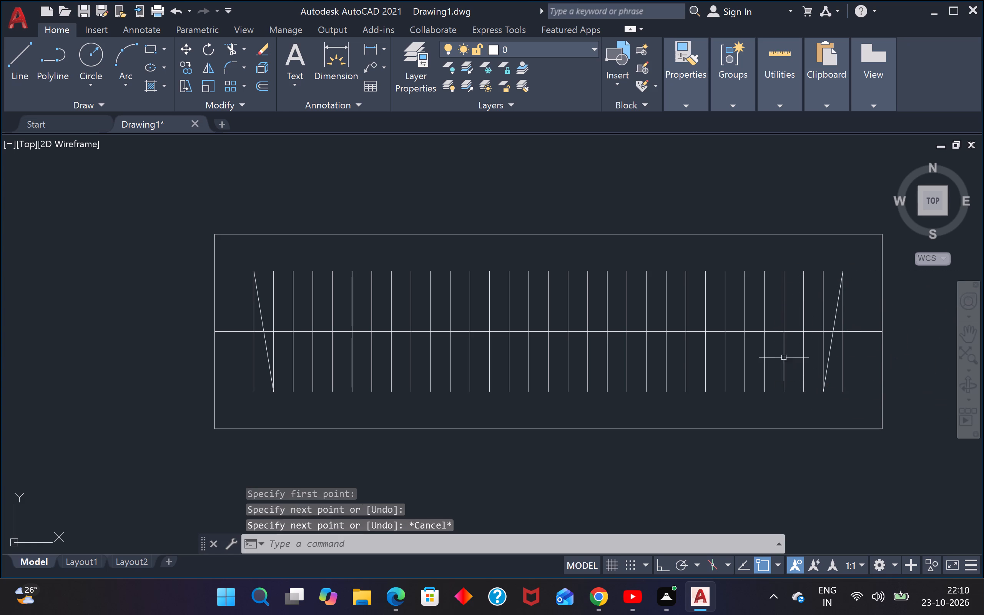
# Draw diagonals from the top ends of the 6th and 13th vertical lines to the bottom ends of the 7th and 14th.
pyautogui.press('space')
pyautogui.click(356, 273)
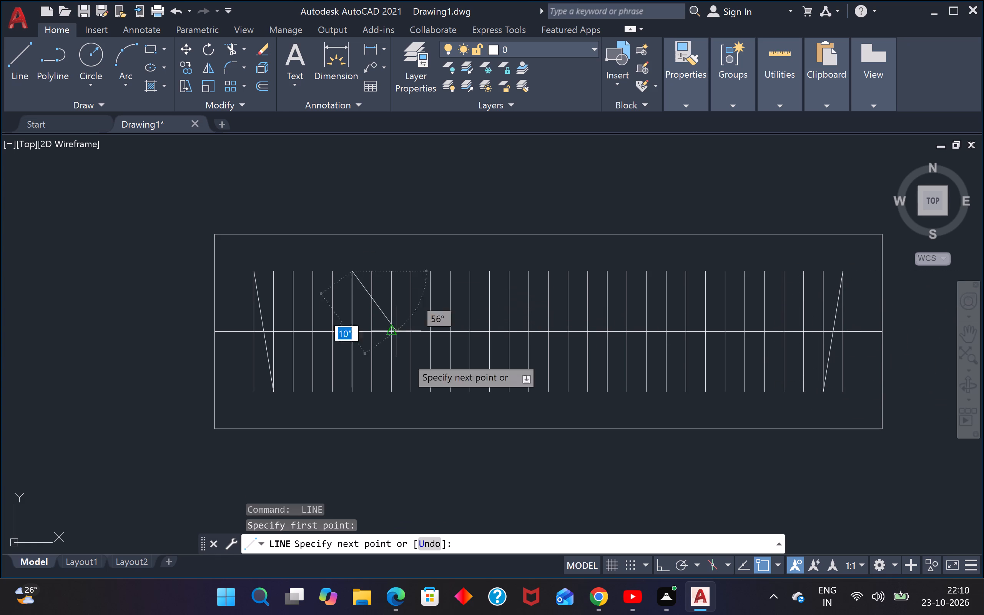
pyautogui.click(372, 389)
pyautogui.press('Escape')
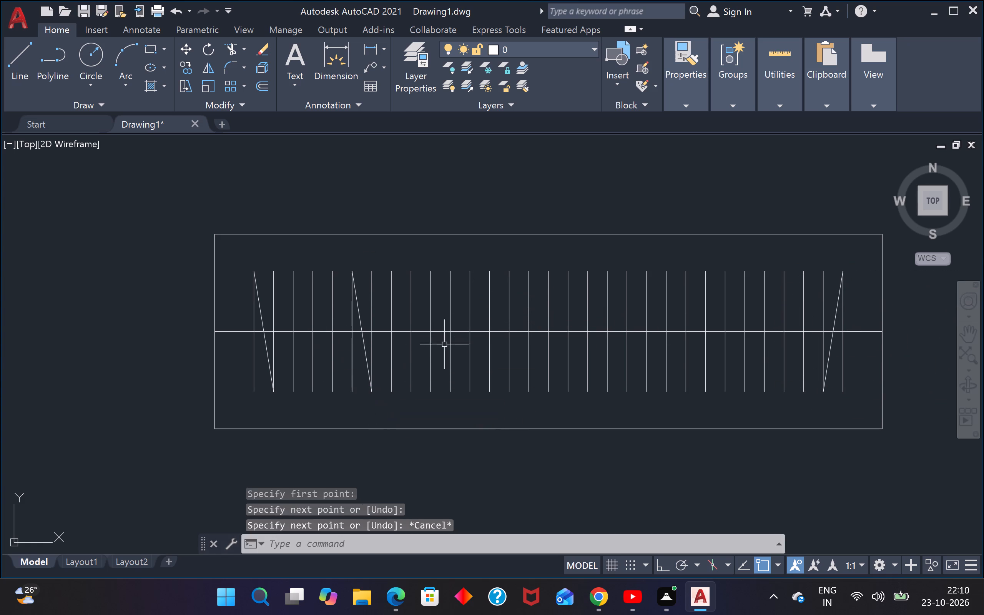
pyautogui.press('space')
pyautogui.click(490, 274)
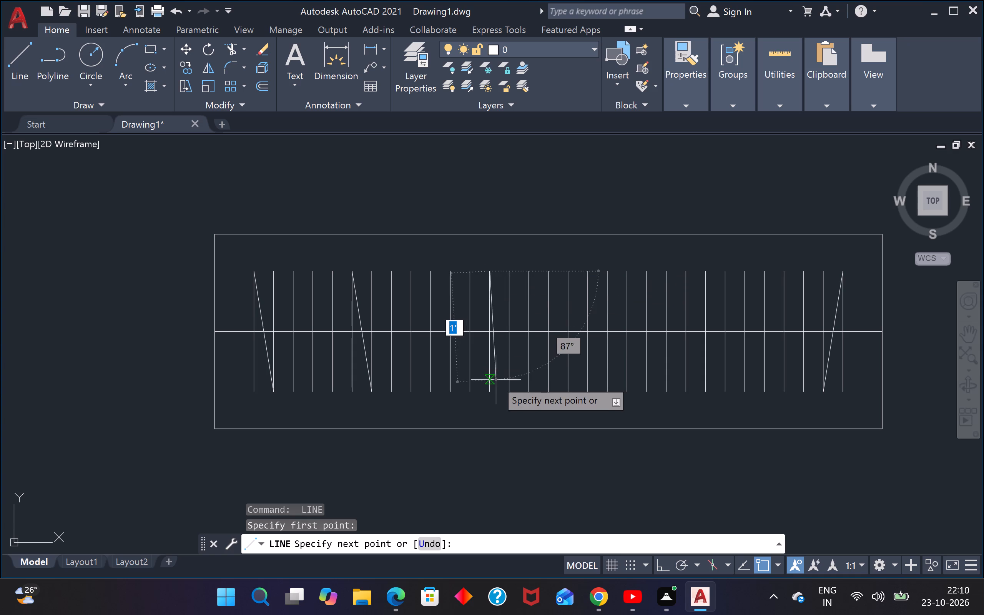
pyautogui.click(511, 390)
pyautogui.press('Escape')
# Draw diagonals from the tops of the 17th, 21st and 24th vertical lines to the bottom end of each one's right-hand neighbour.
pyautogui.press('space')
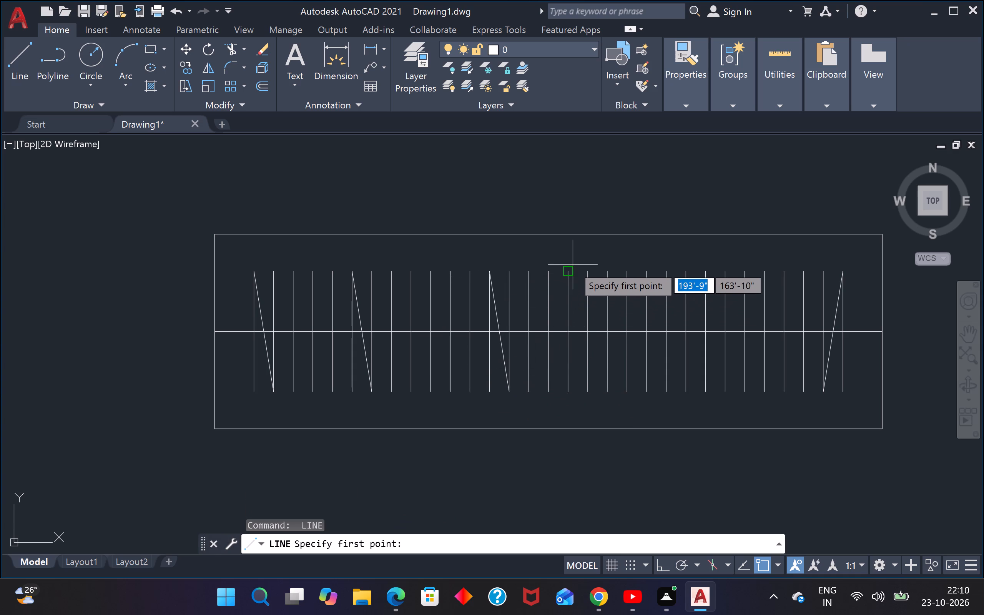
pyautogui.click(571, 280)
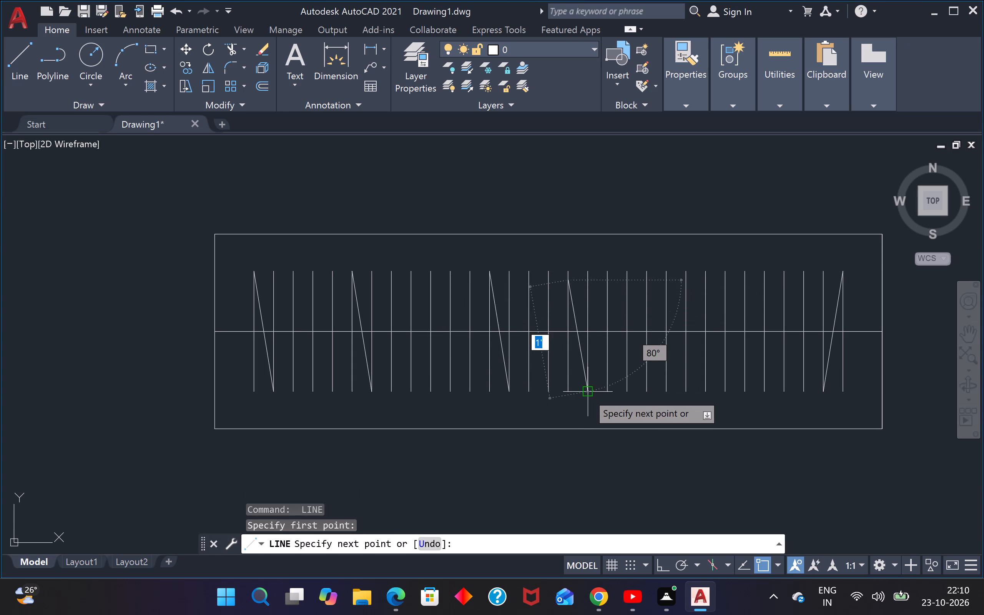
pyautogui.click(588, 393)
pyautogui.press('Escape')
pyautogui.press('space')
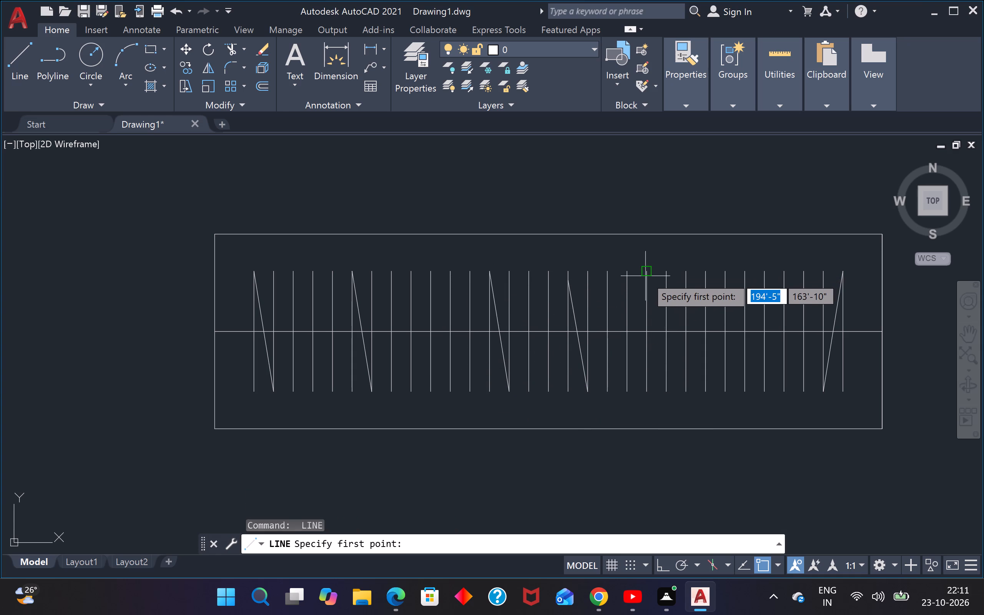
pyautogui.click(646, 274)
pyautogui.click(667, 395)
pyautogui.press('Escape')
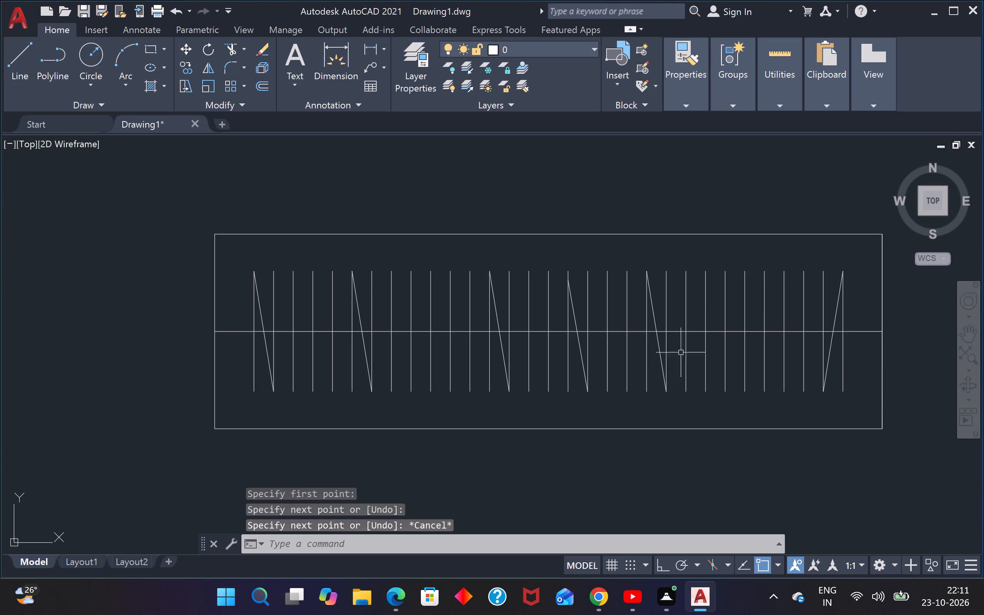
pyautogui.press('space')
pyautogui.click(705, 273)
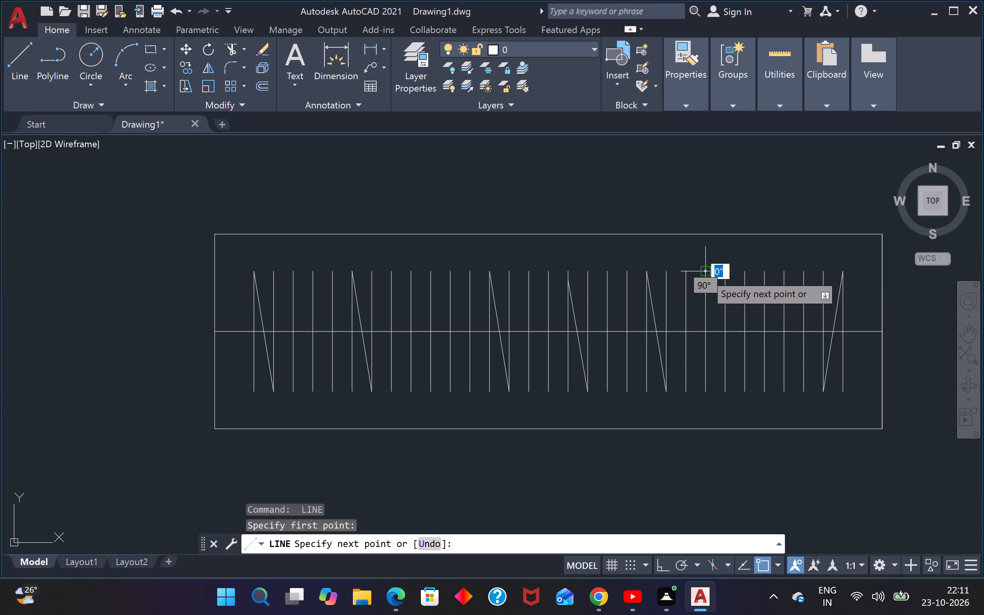
pyautogui.click(723, 391)
pyautogui.press('Escape')
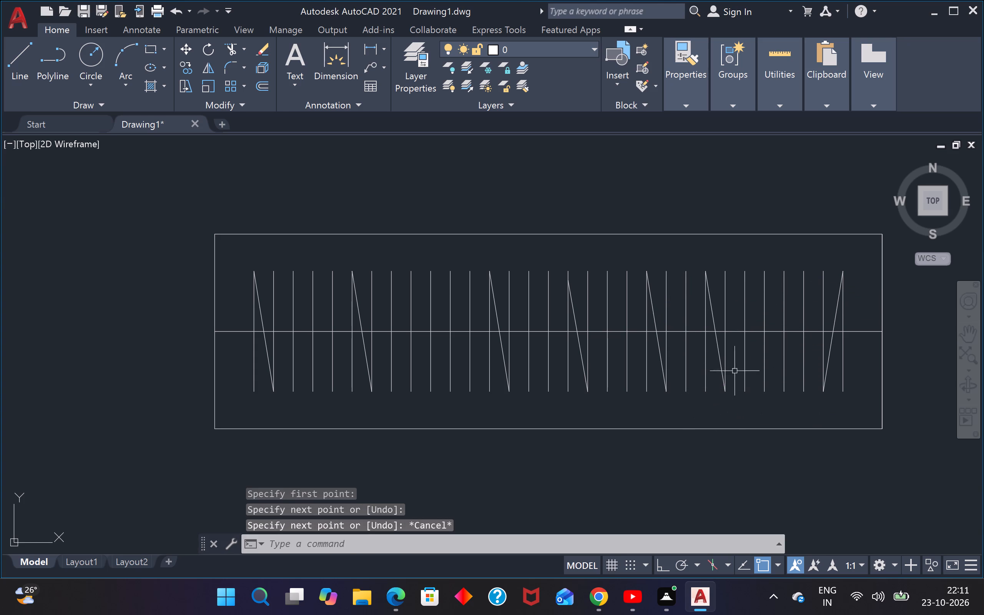
# Draw diagonals from the top ends of the 10th and 27th vertical lines to the bottom ends of the 11th and 28th.
pyautogui.press('space')
pyautogui.click(432, 269)
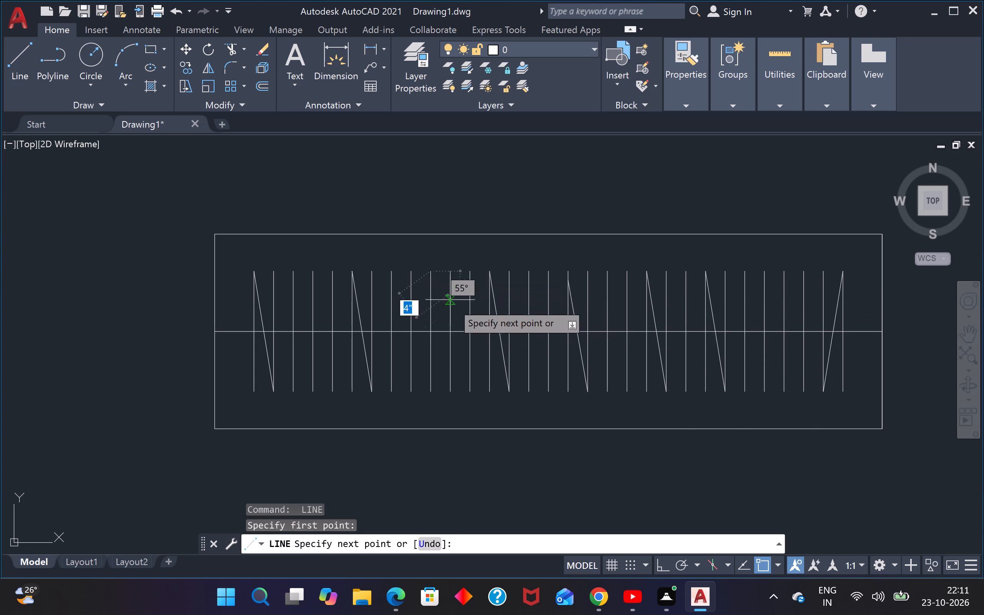
pyautogui.click(447, 389)
pyautogui.press('Escape')
pyautogui.press('space')
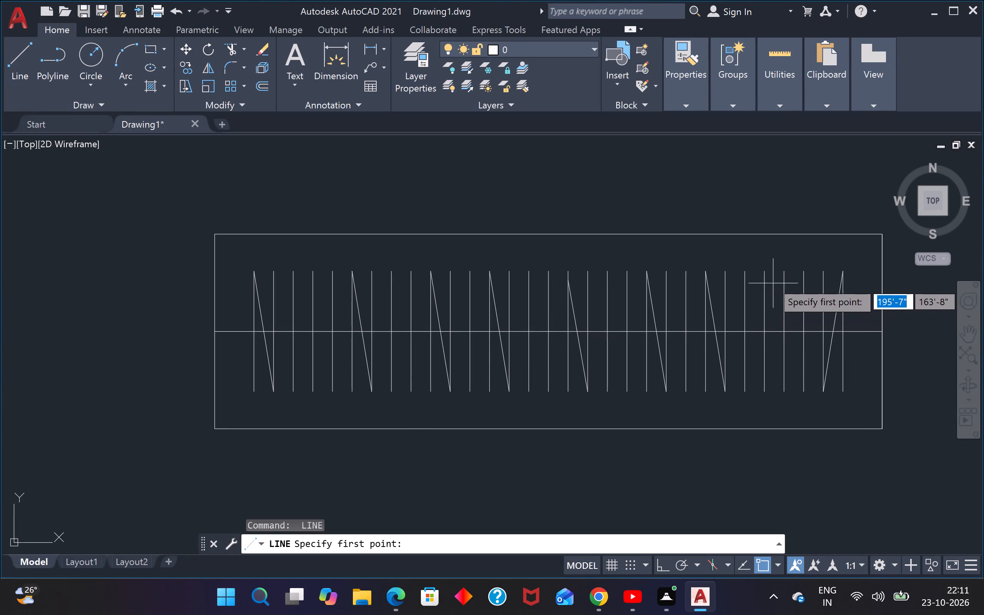
pyautogui.click(765, 273)
pyautogui.click(784, 390)
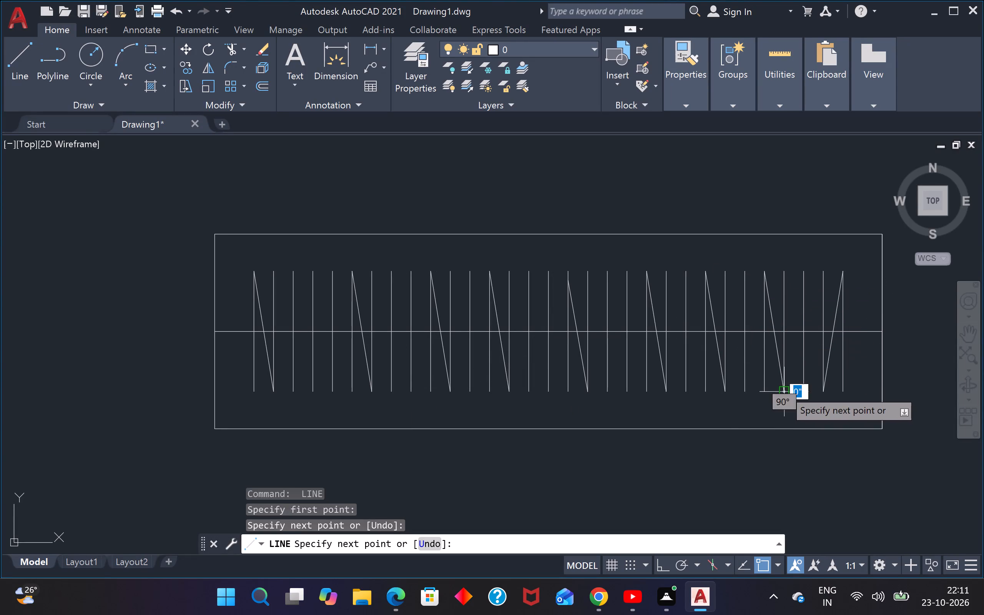
pyautogui.press('Escape')
# Join all the objects of the rectangular symbol, including its outline, centre line, vertical lines and diagonals.
pyautogui.scroll(-3, 786, 363)
pyautogui.moveTo(831, 323); pyautogui.dragTo(819, 324)
pyautogui.click(594, 435)
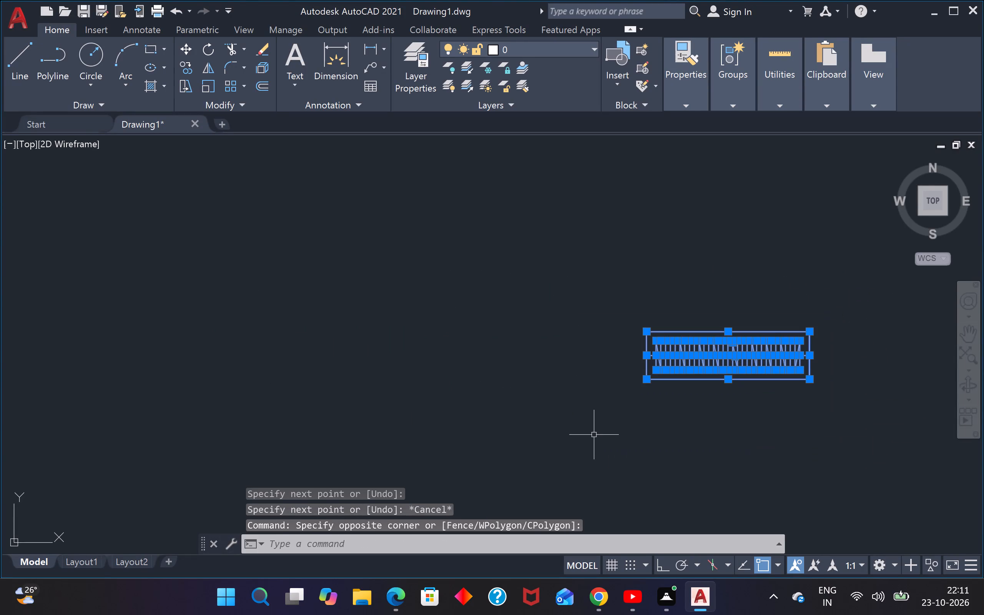
pyautogui.write('J')
pyautogui.press('space')
# Rotate the whole symbol 270° about its upper-right corner with Ortho on, making it upright.
pyautogui.scroll(-3, 679, 371)
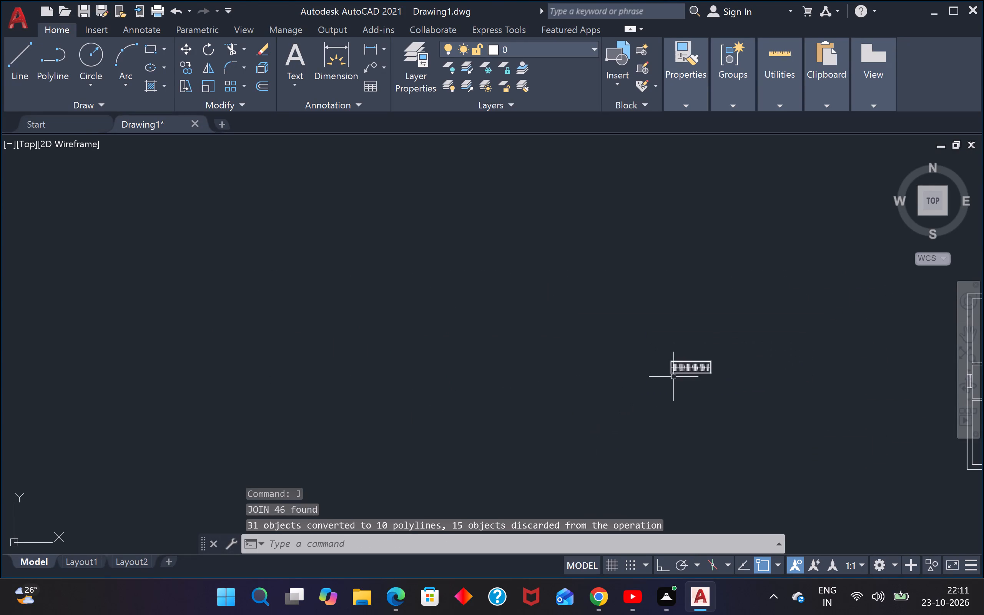
pyautogui.scroll(2, 672, 377)
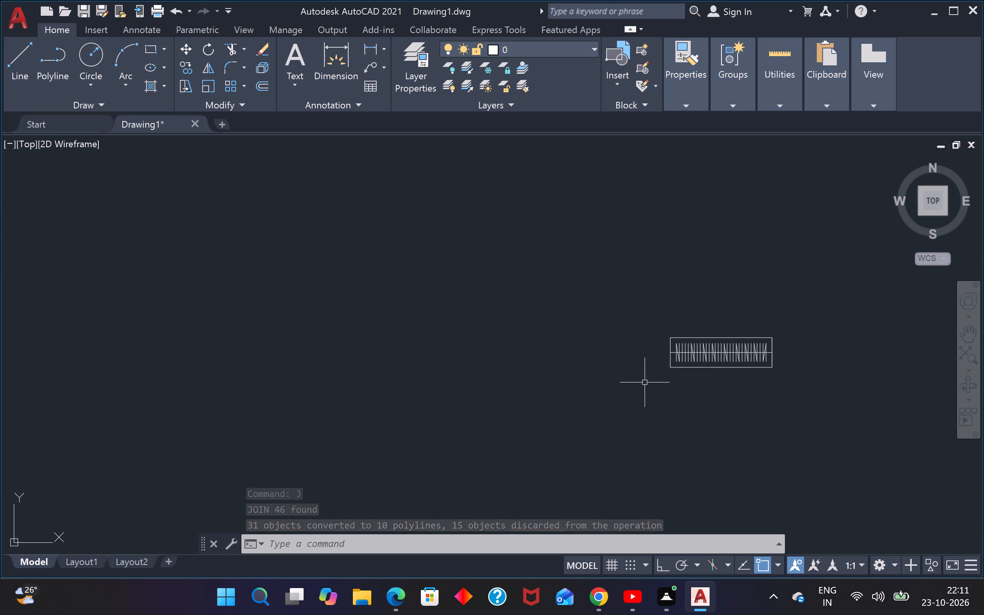
pyautogui.click(803, 308)
pyautogui.click(641, 460)
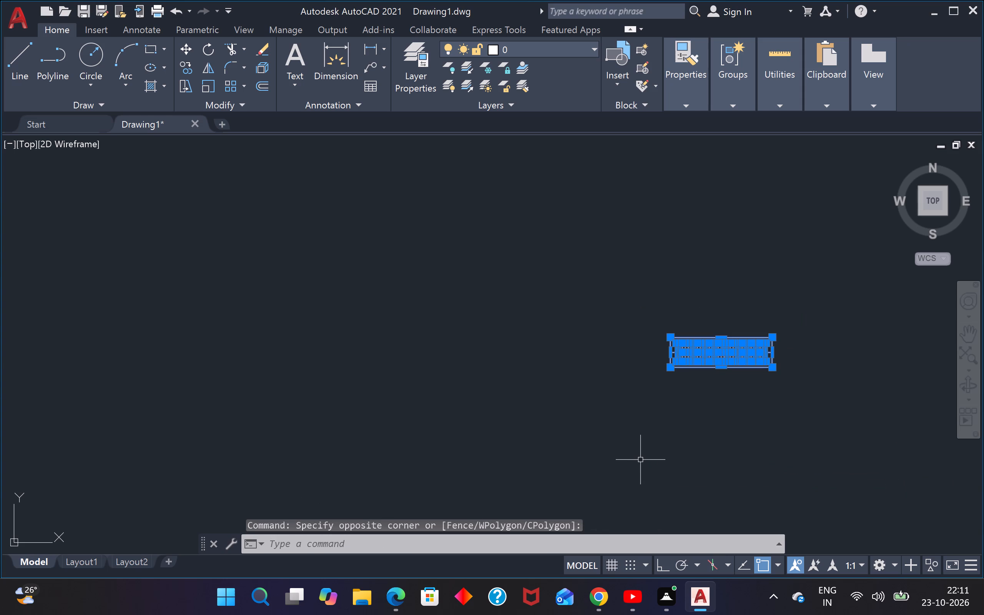
pyautogui.write('RO')
pyautogui.press('Return')
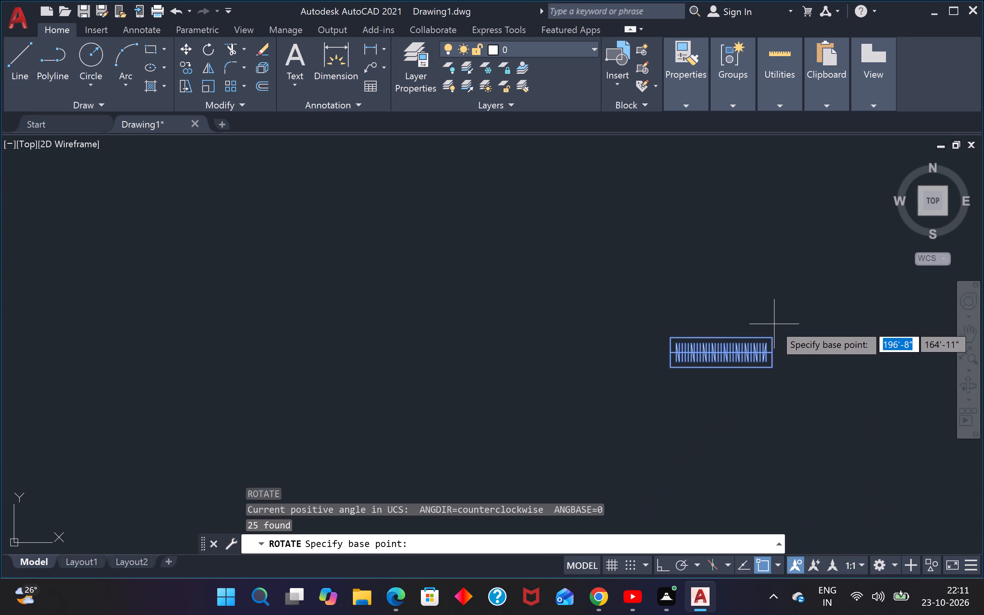
pyautogui.click(773, 339)
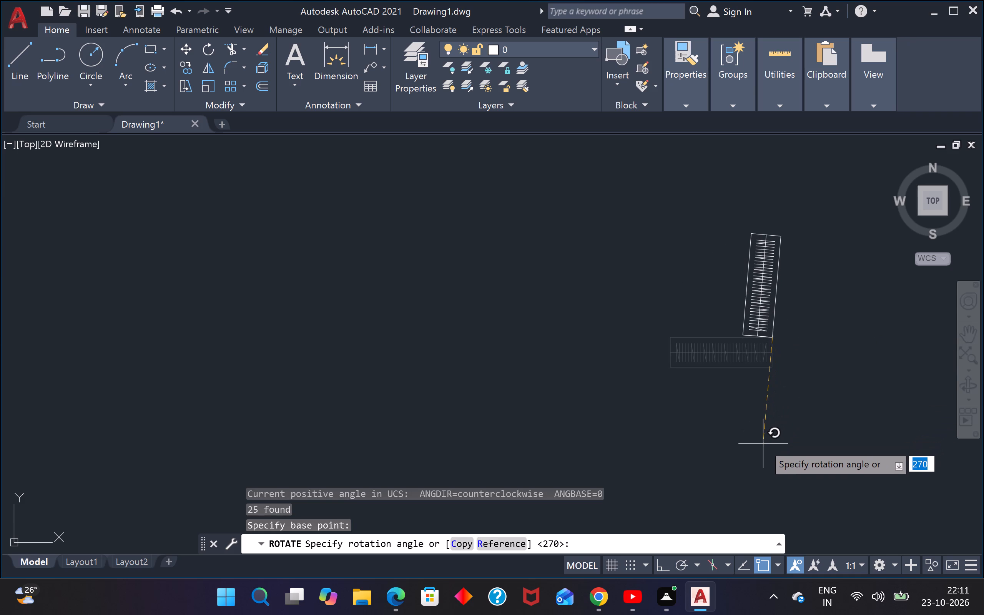
pyautogui.press('F8')
pyautogui.click(771, 434)
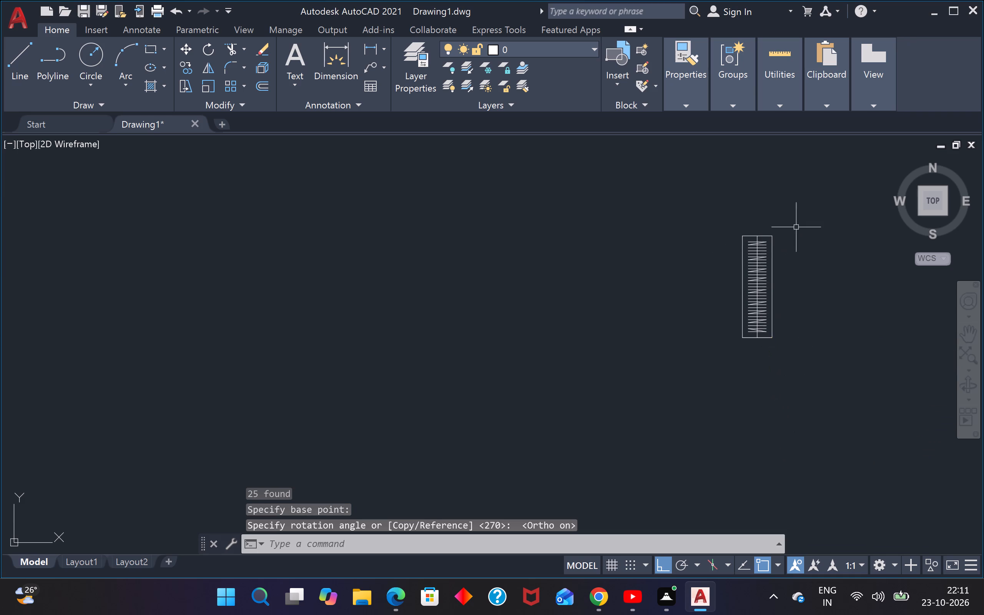
# Copy the upright symbol by its upper-right corner to the inner upper-right corner of the floor plan's upper-left room.
pyautogui.click(796, 223)
pyautogui.click(732, 343)
pyautogui.write('CO')
pyautogui.press('Return')
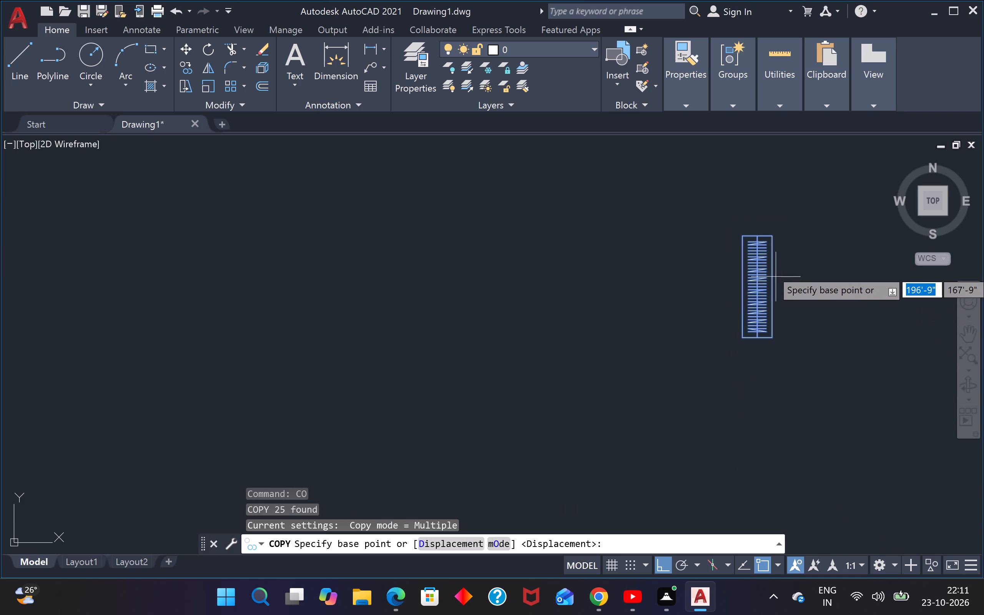
pyautogui.click(773, 238)
pyautogui.scroll(-4, 773, 241)
pyautogui.moveTo(779, 262); pyautogui.dragTo(475, 305, button='middle')
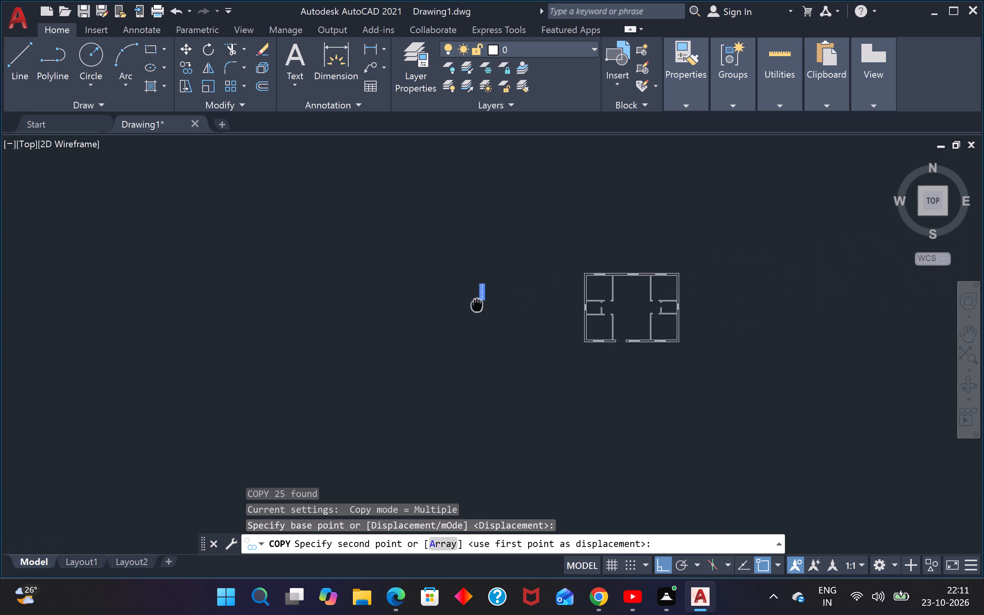
pyautogui.moveTo(475, 305); pyautogui.dragTo(475, 306, button='middle')
pyautogui.scroll(3, 579, 290)
pyautogui.scroll(1, 650, 248)
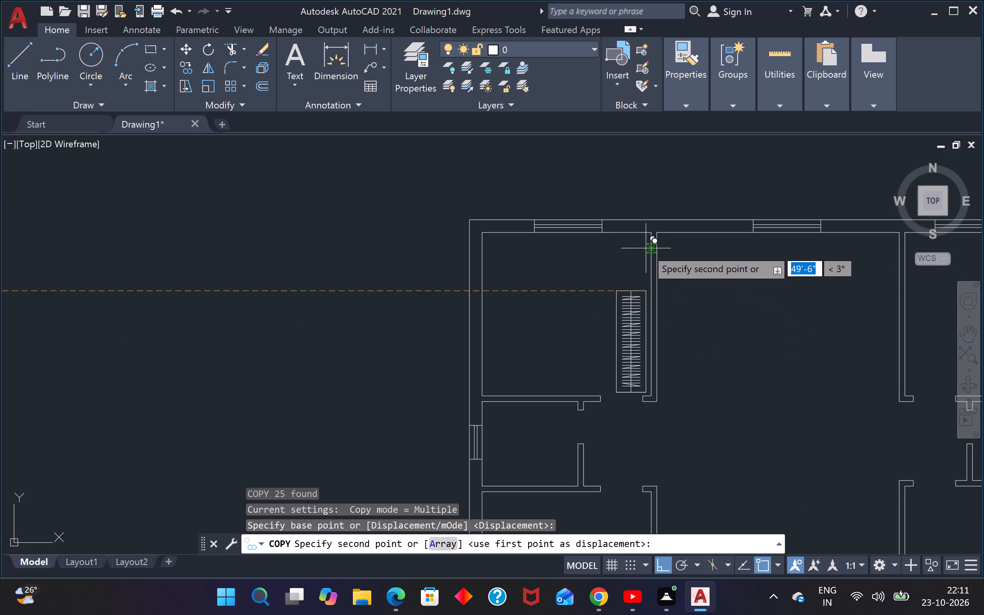
pyautogui.press('F8')
pyautogui.scroll(3, 641, 241)
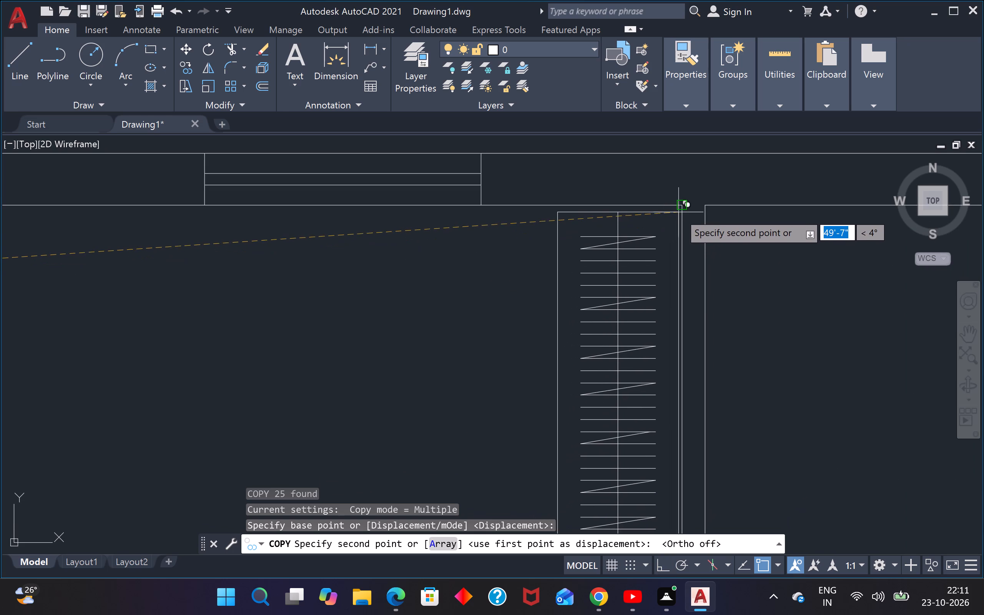
pyautogui.click(679, 207)
pyautogui.scroll(-2, 681, 212)
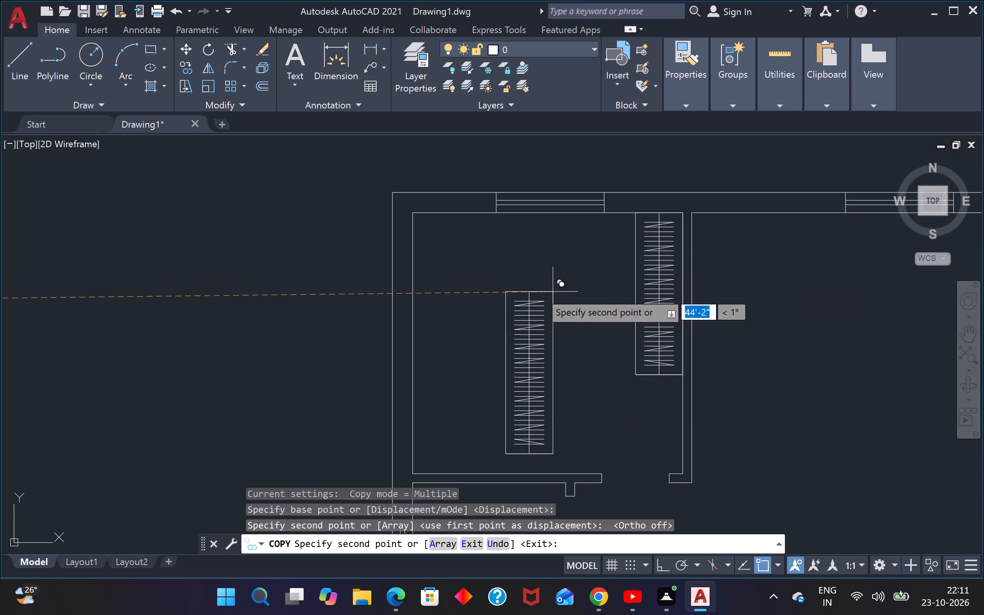
pyautogui.scroll(-3, 540, 292)
pyautogui.press('Escape')
# Rotate the original upright symbol outside the plan 270° about its upper-right corner with Ortho on, making it horizontal.
pyautogui.click(259, 281)
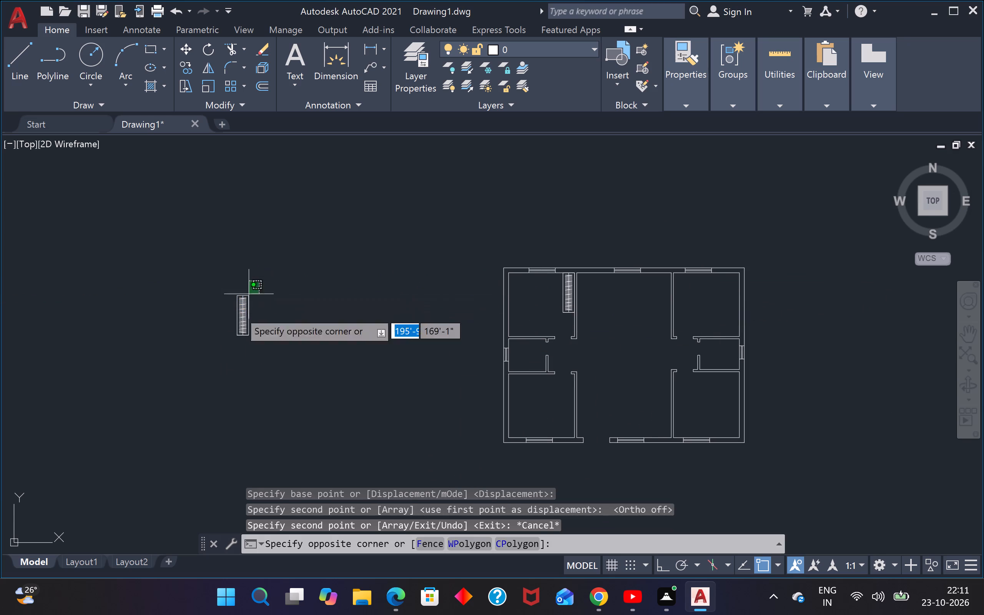
pyautogui.moveTo(218, 343); pyautogui.dragTo(223, 343)
pyautogui.write('RO')
pyautogui.press('Return')
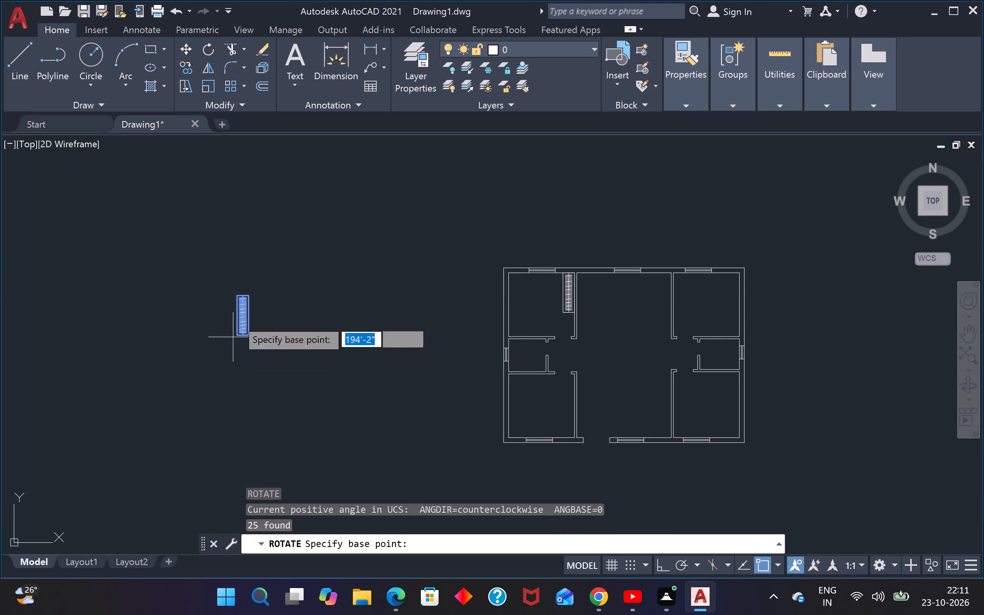
pyautogui.scroll(2, 243, 317)
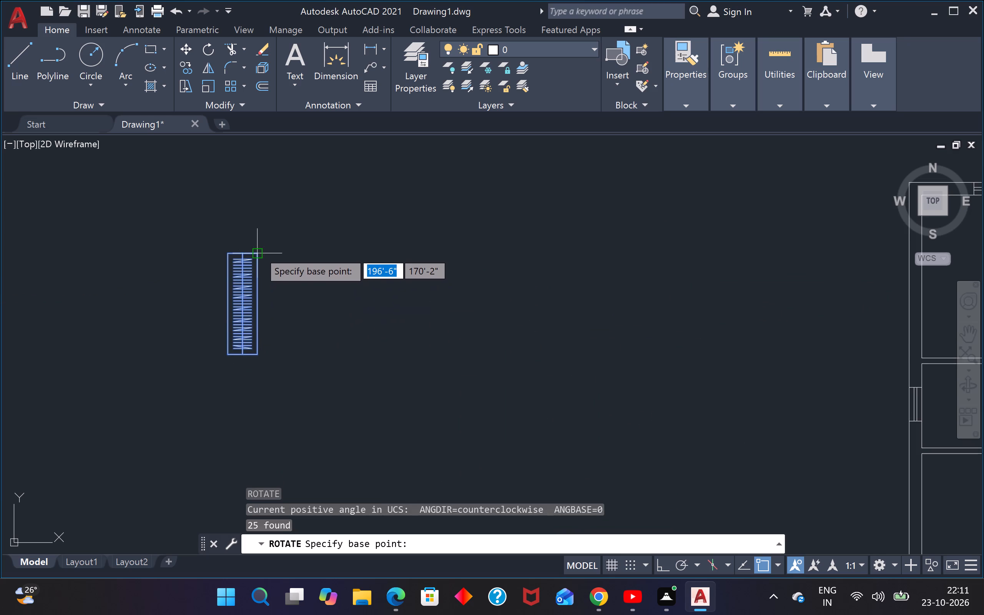
pyautogui.click(258, 250)
pyautogui.press('F8')
pyautogui.click(294, 388)
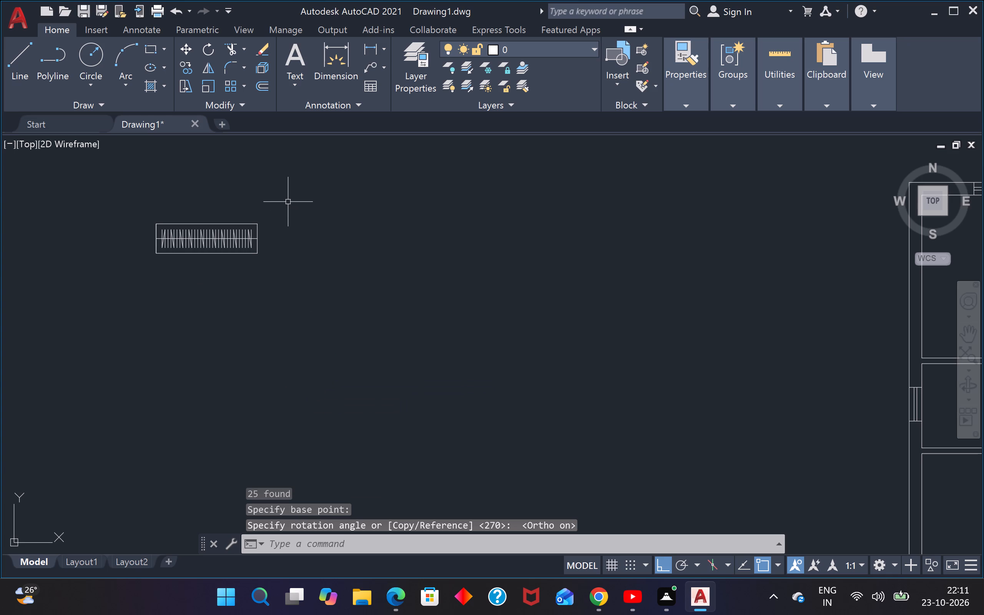
pyautogui.press('Escape')
pyautogui.press('Escape')
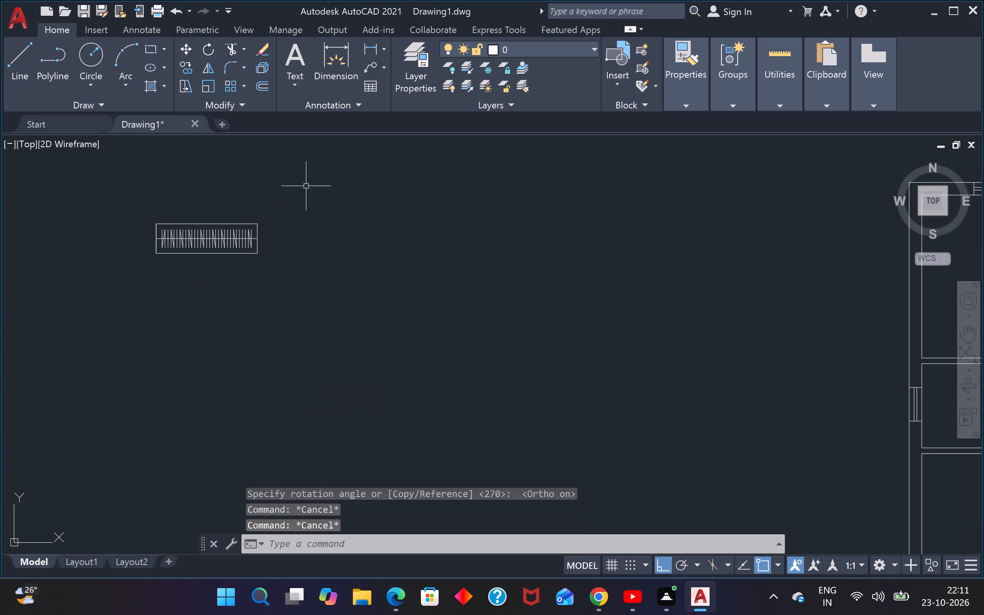
# Copy the horizontal symbol by its upper-left corner to the inner upper-left corner of the floor plan's lower-left room.
pyautogui.click(306, 186)
pyautogui.click(125, 296)
pyautogui.write('CO')
pyautogui.press('Return')
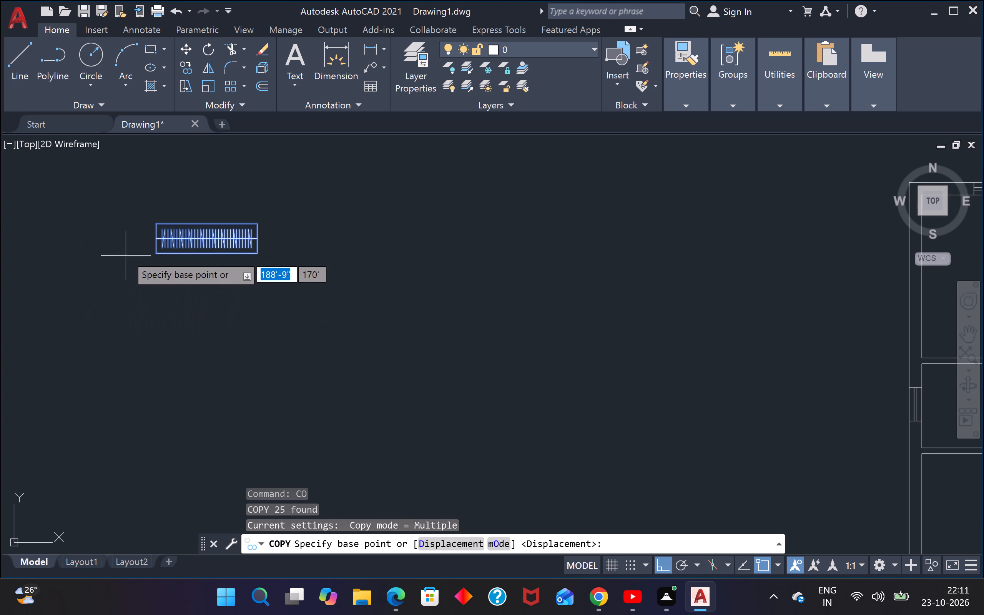
pyautogui.click(155, 224)
pyautogui.scroll(-4, 167, 243)
pyautogui.scroll(1, 354, 319)
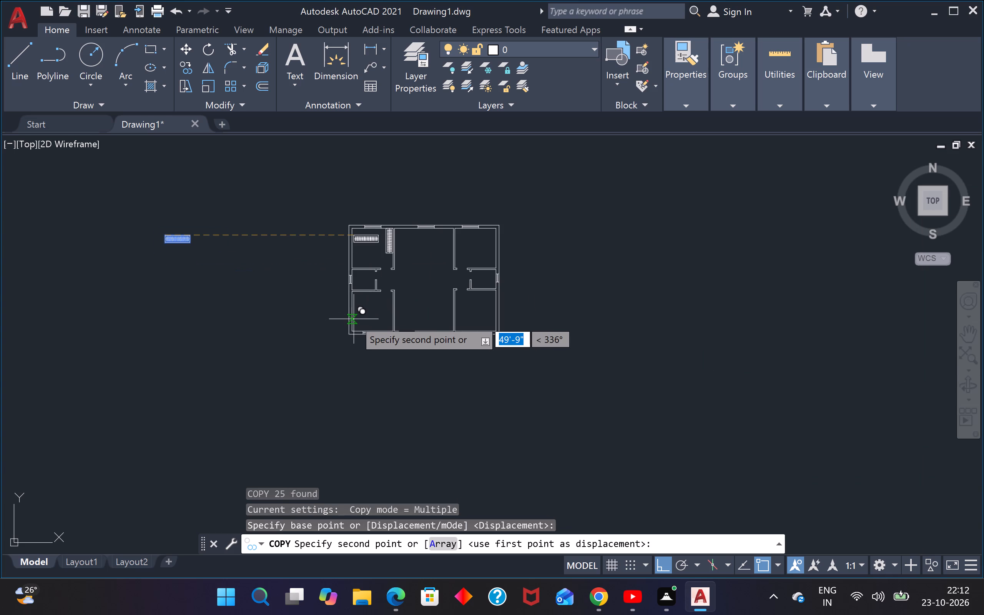
pyautogui.press('F8')
pyautogui.scroll(3, 357, 293)
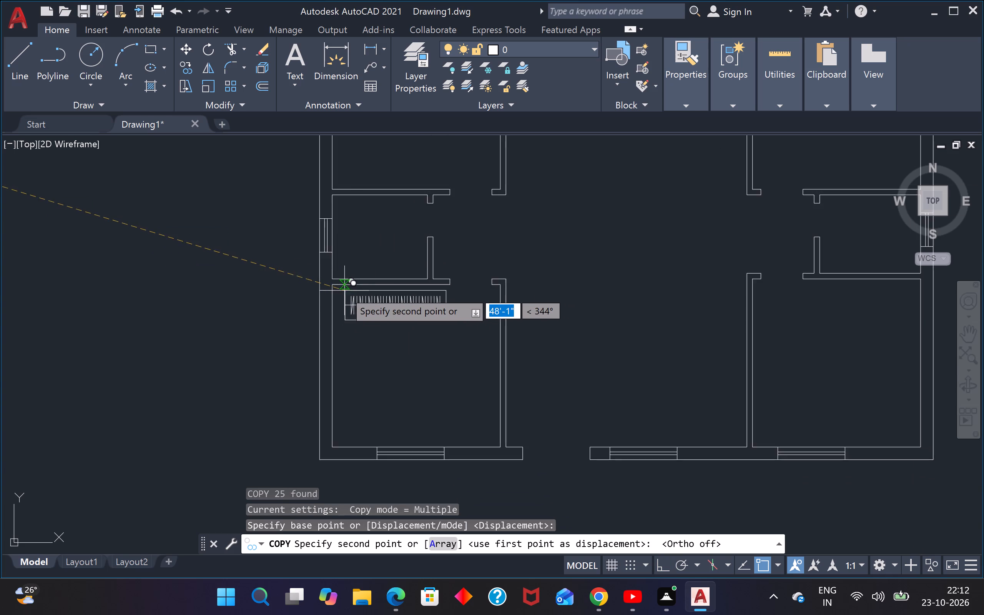
pyautogui.scroll(2, 341, 288)
pyautogui.click(320, 276)
pyautogui.scroll(-4, 323, 286)
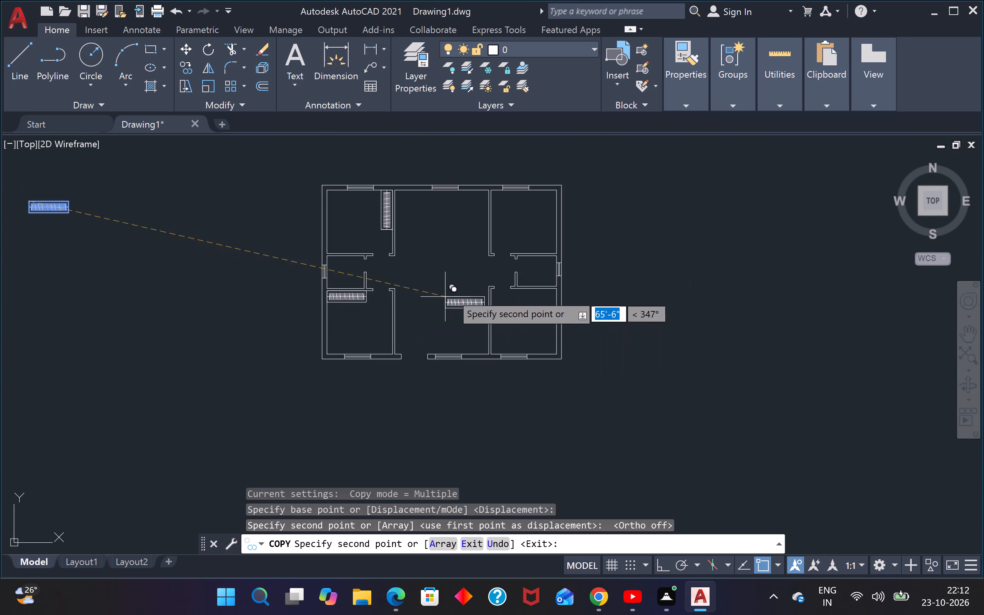
# Copy the horizontal symbol by its lower-right corner to the inner lower-right corner of the floor plan's upper-right room.
pyautogui.press('Escape')
pyautogui.scroll(-2, 246, 329)
pyautogui.moveTo(253, 341); pyautogui.dragTo(365, 358, button='middle')
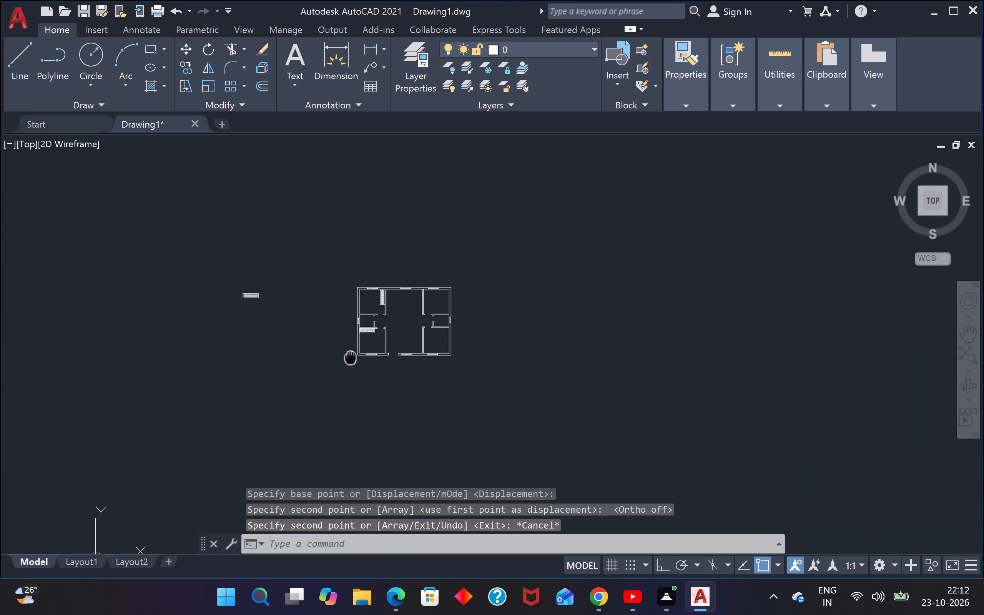
pyautogui.moveTo(365, 358); pyautogui.dragTo(404, 366, button='middle')
pyautogui.scroll(3, 256, 318)
pyautogui.moveTo(399, 236); pyautogui.dragTo(420, 236)
pyautogui.click(606, 322)
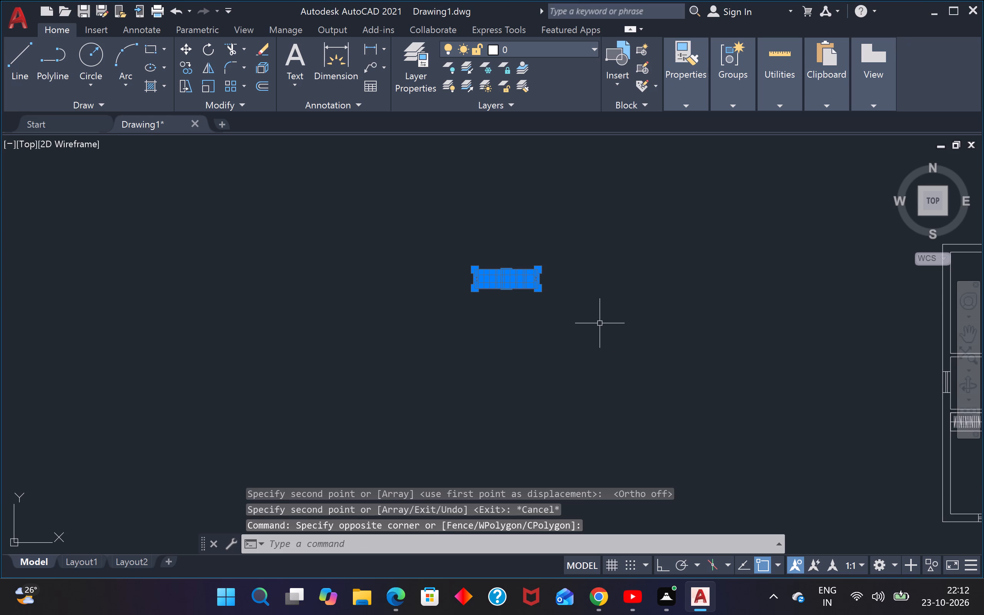
pyautogui.press('c')
pyautogui.press('o')
pyautogui.press('Return')
pyautogui.scroll(2, 535, 292)
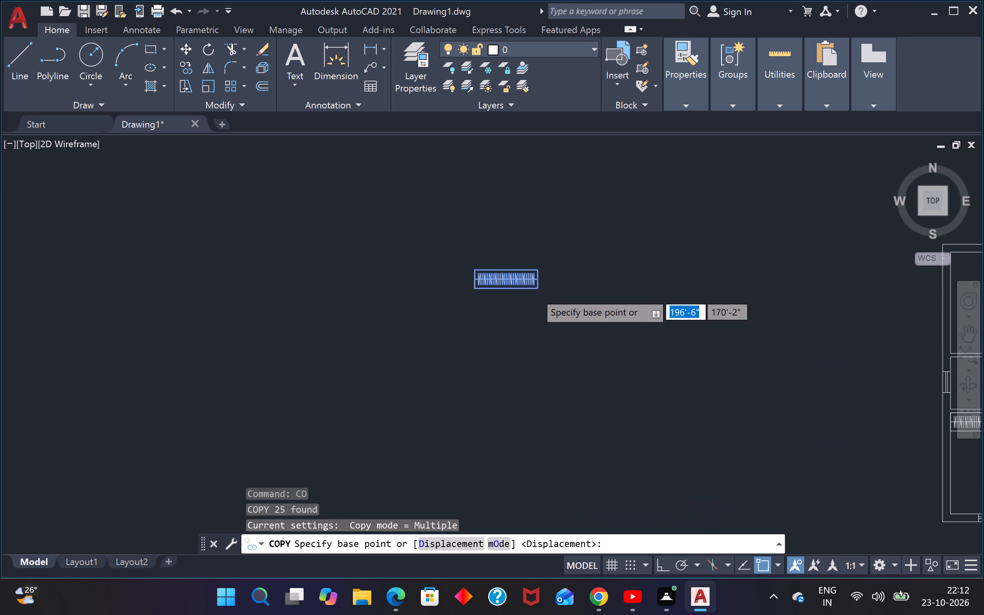
pyautogui.scroll(1, 535, 292)
pyautogui.click(547, 279)
pyautogui.scroll(-6, 546, 283)
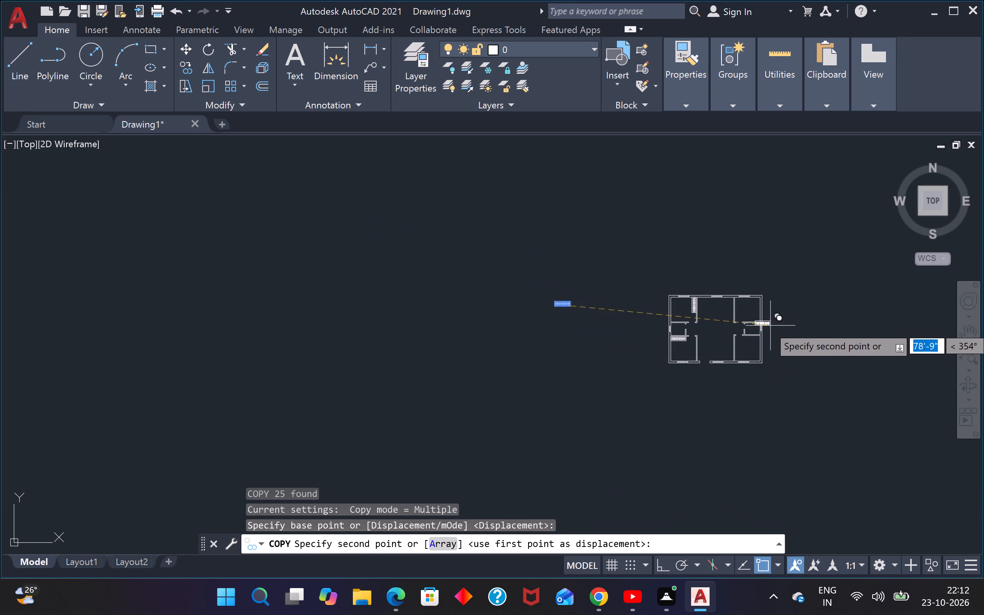
pyautogui.scroll(3, 770, 325)
pyautogui.scroll(3, 723, 309)
pyautogui.click(753, 317)
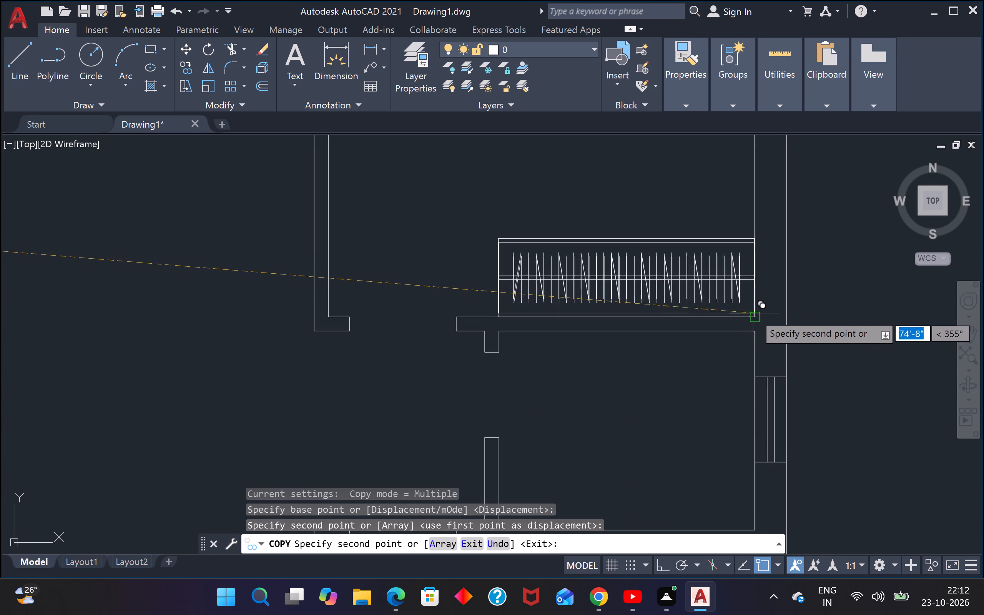
pyautogui.press('Escape')
pyautogui.scroll(-3, 689, 309)
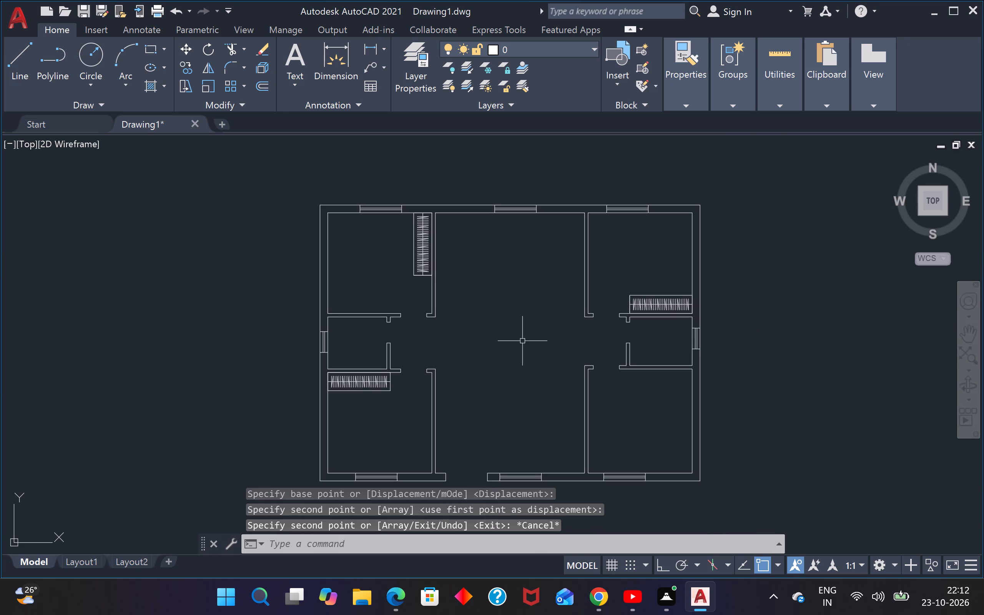
# Copy the original horizontal symbol by its upper-right corner to the inner upper-right corner of the floor plan's lower-right room.
pyautogui.scroll(-2, 193, 352)
pyautogui.moveTo(248, 363); pyautogui.dragTo(334, 367, button='middle')
pyautogui.scroll(2, 177, 318)
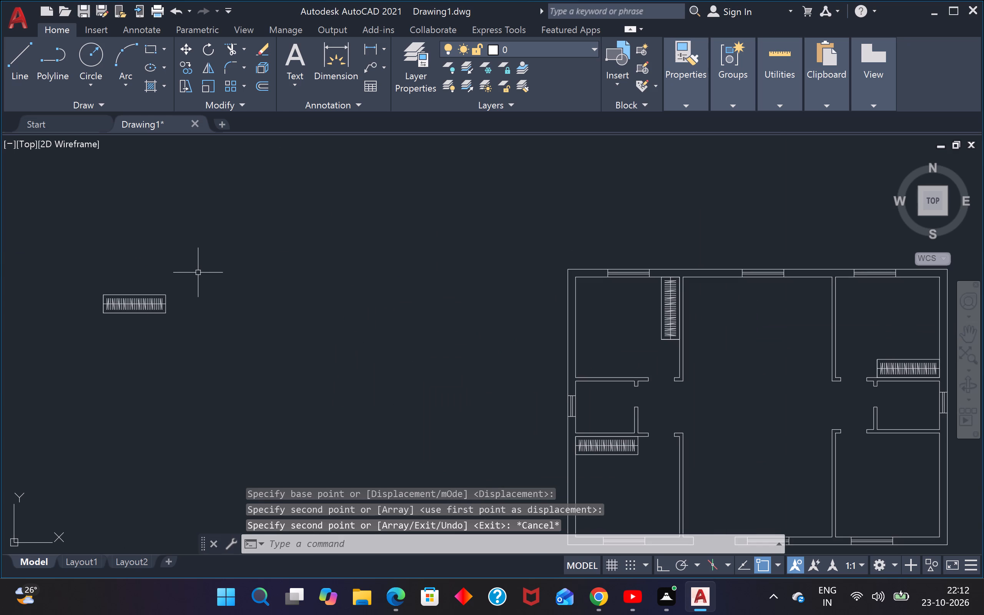
pyautogui.click(198, 272)
pyautogui.click(94, 346)
pyautogui.write('CO')
pyautogui.press('Return')
pyautogui.scroll(4, 138, 294)
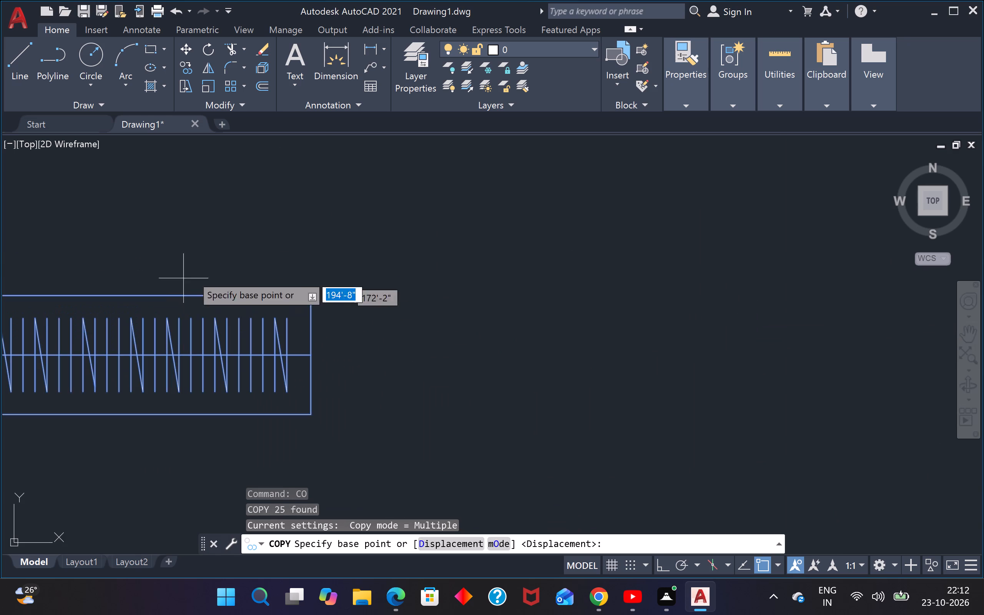
pyautogui.click(313, 296)
pyautogui.scroll(-4, 317, 296)
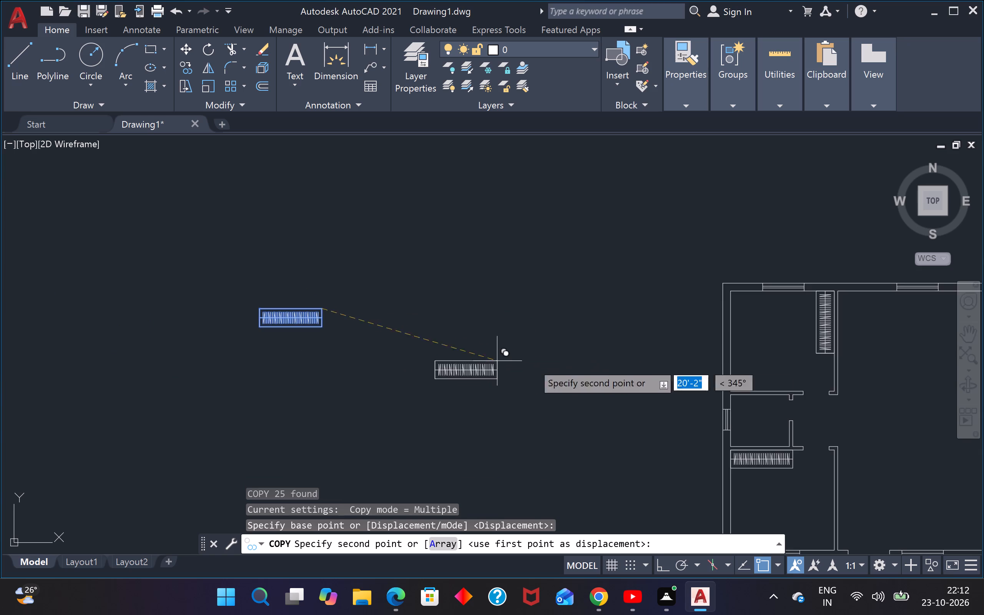
pyautogui.scroll(-3, 729, 339)
pyautogui.scroll(4, 821, 374)
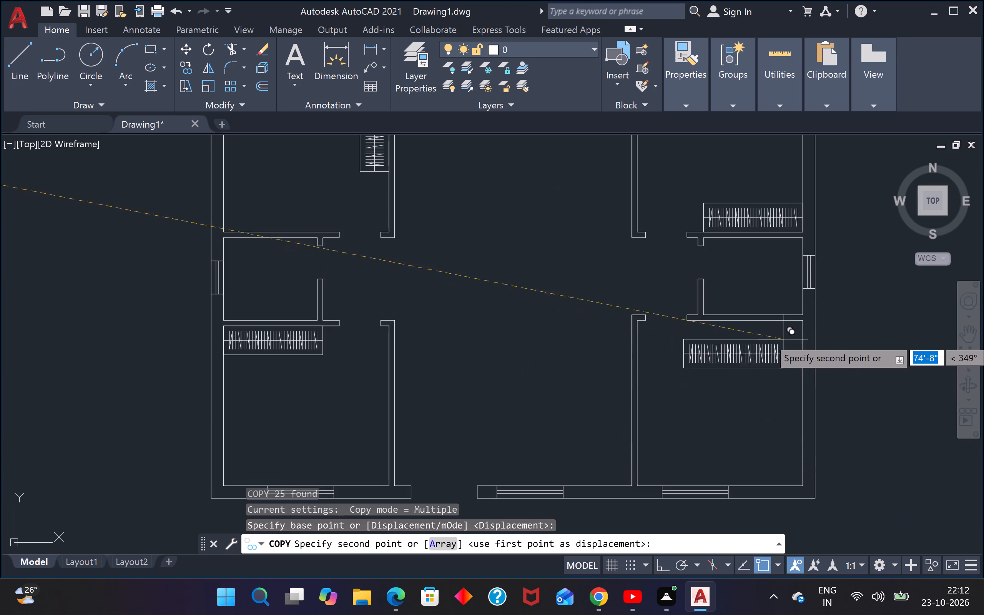
pyautogui.scroll(3, 790, 332)
pyautogui.click(833, 286)
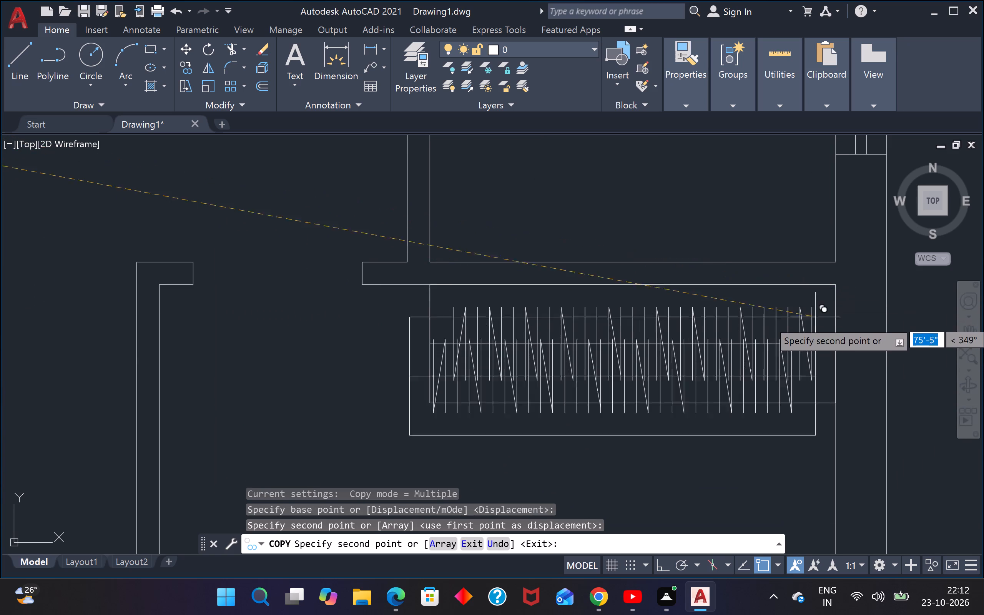
pyautogui.press('Escape')
pyautogui.press('Escape')
pyautogui.press('Escape')
pyautogui.press('Escape')
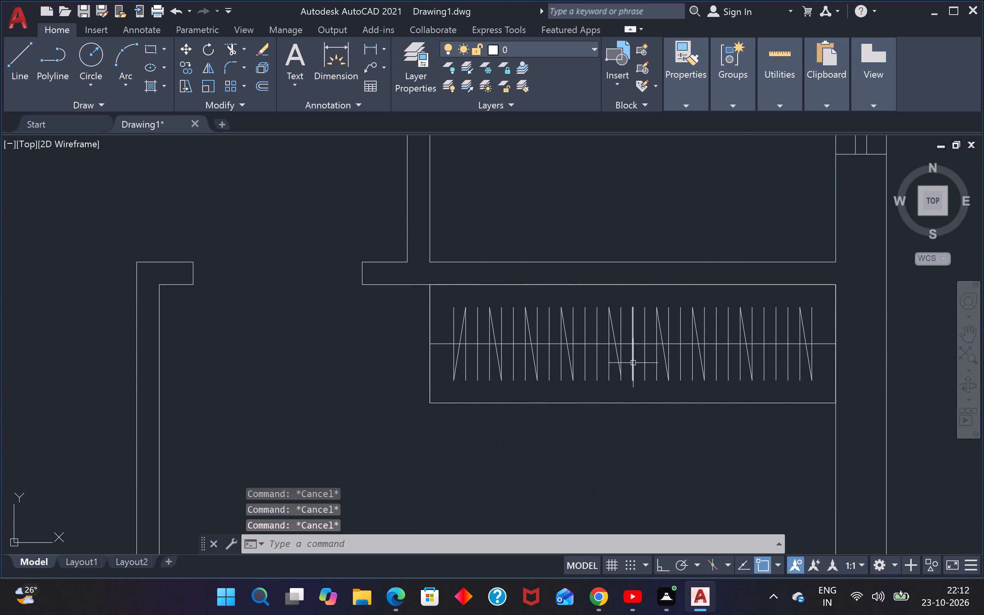
pyautogui.press('Escape')
pyautogui.scroll(-3, 593, 335)
pyautogui.scroll(-2, 437, 315)
pyautogui.moveTo(432, 317); pyautogui.dragTo(503, 291, button='middle')
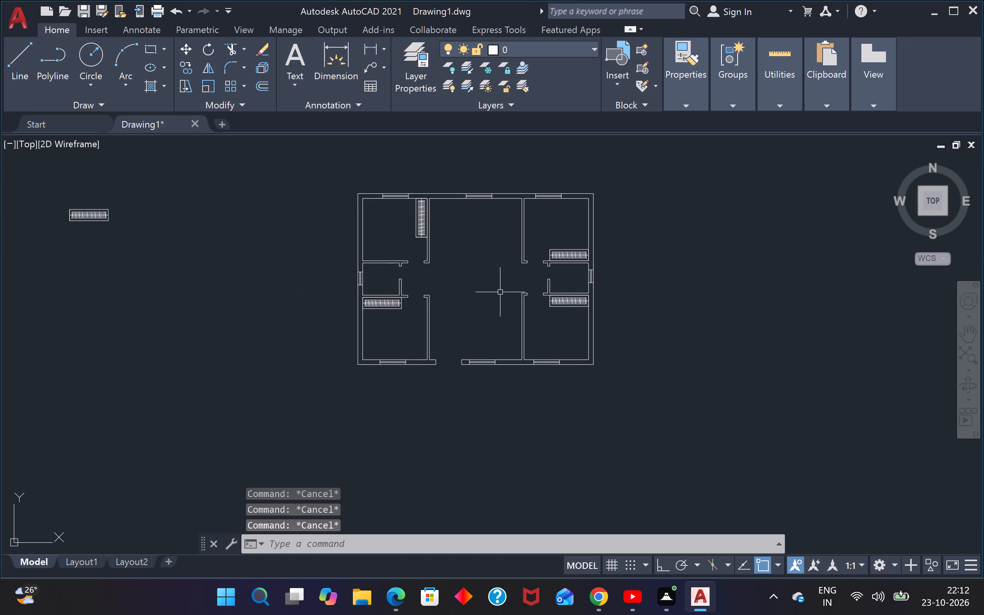
pyautogui.press('Escape')
pyautogui.press('Escape')
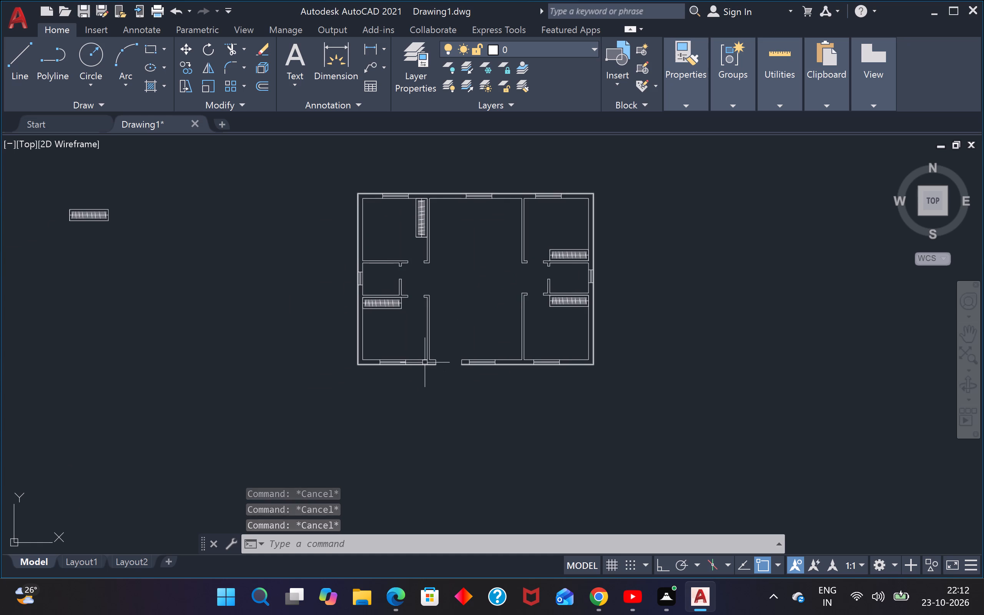
# Measure the inner height of the small middle-left room along its outer wall with a linear dimension, without placing it.
pyautogui.scroll(-1, 418, 359)
pyautogui.scroll(2, 391, 311)
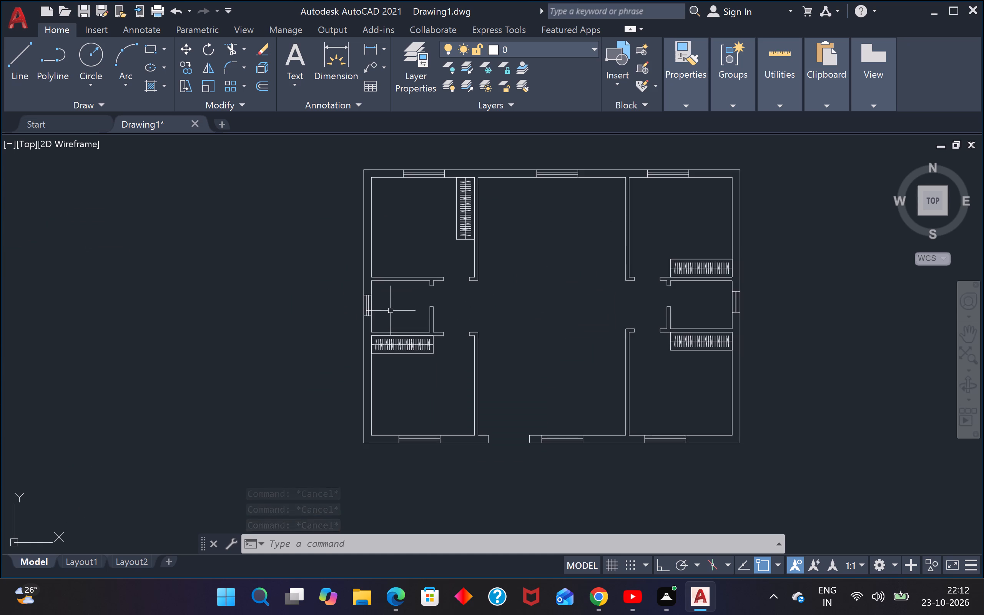
pyautogui.scroll(2, 391, 310)
pyautogui.press('Escape')
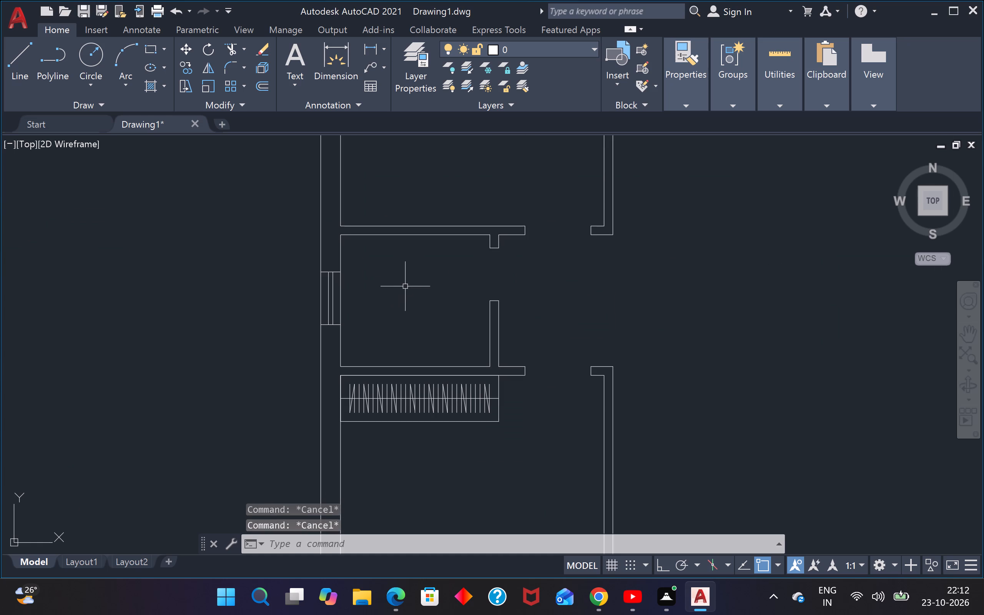
pyautogui.press('d')
pyautogui.press('l')
pyautogui.press('i')
pyautogui.press('space')
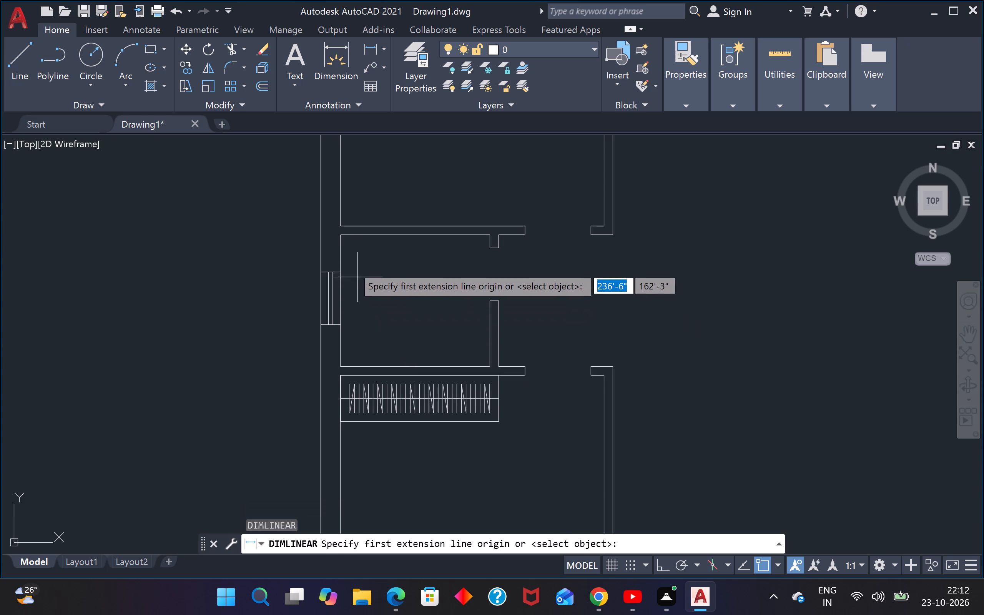
pyautogui.click(343, 234)
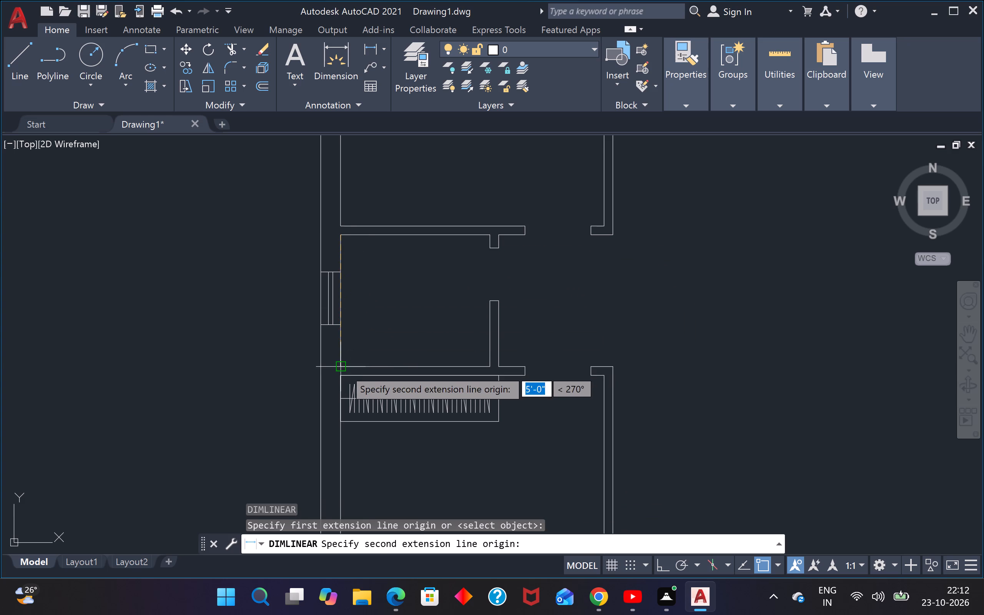
pyautogui.click(344, 369)
pyautogui.press('Escape')
pyautogui.scroll(-2, 392, 335)
pyautogui.moveTo(392, 334); pyautogui.dragTo(437, 309, button='middle')
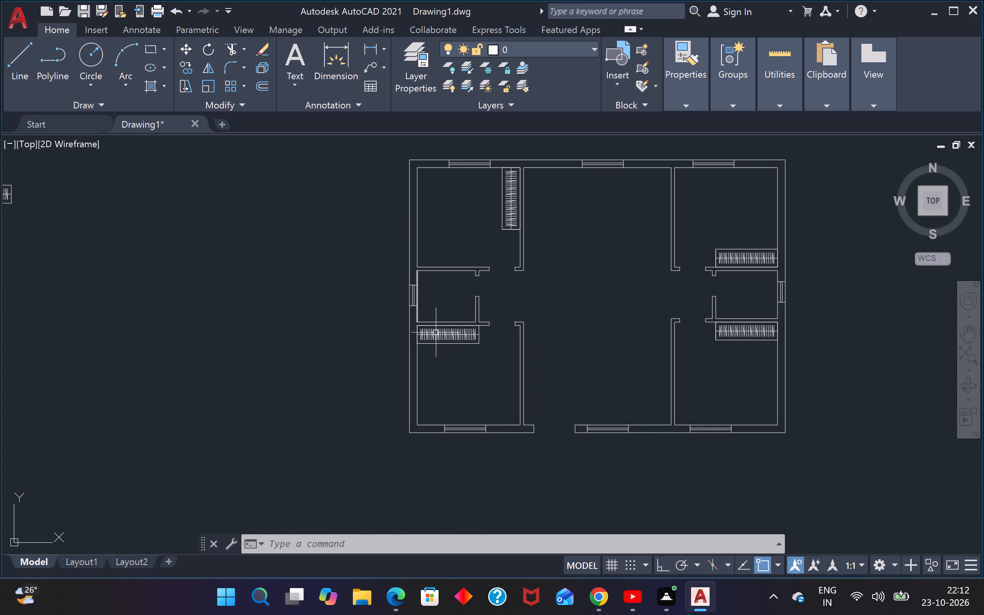
pyautogui.moveTo(513, 289); pyautogui.dragTo(464, 296, button='middle')
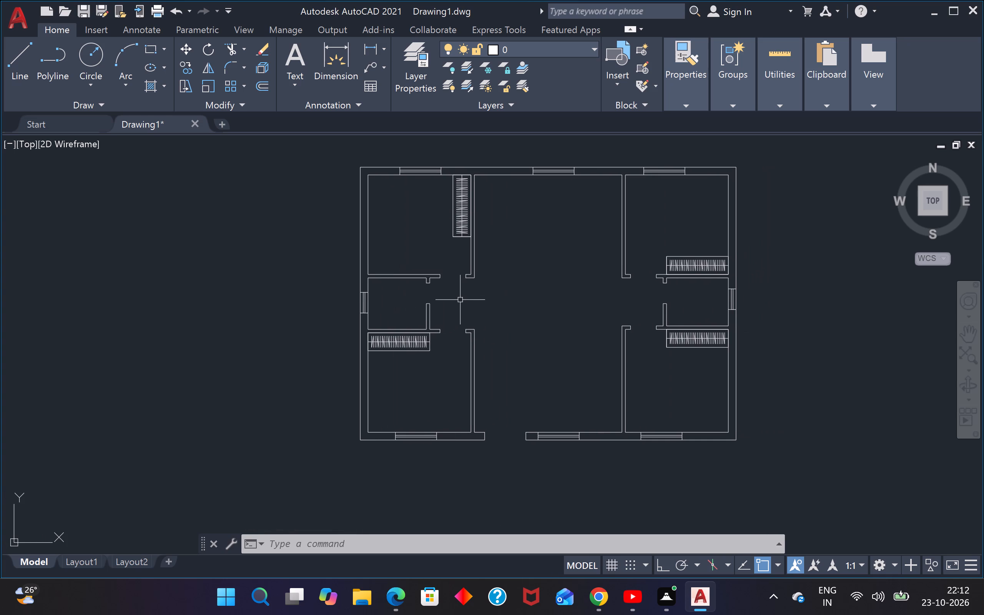
pyautogui.press('Escape')
pyautogui.press('Escape')
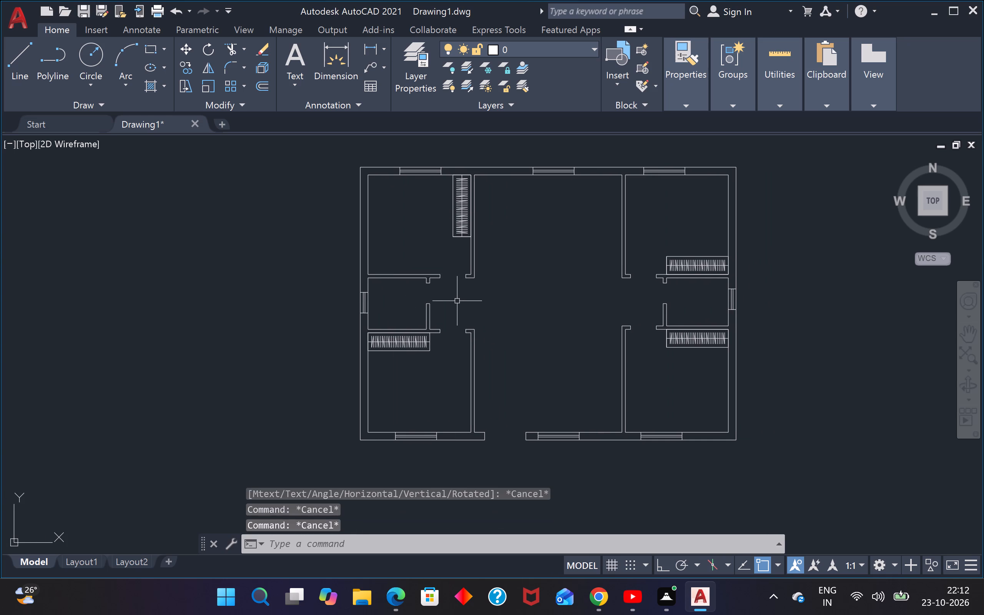
# Insert the Bed - Queen and Dining Set - 36 x 72 in. blocks from DesignCenter's Home - Space Planner drawing, outside the plan's right wall.
pyautogui.hotkey('ctrl', '2')
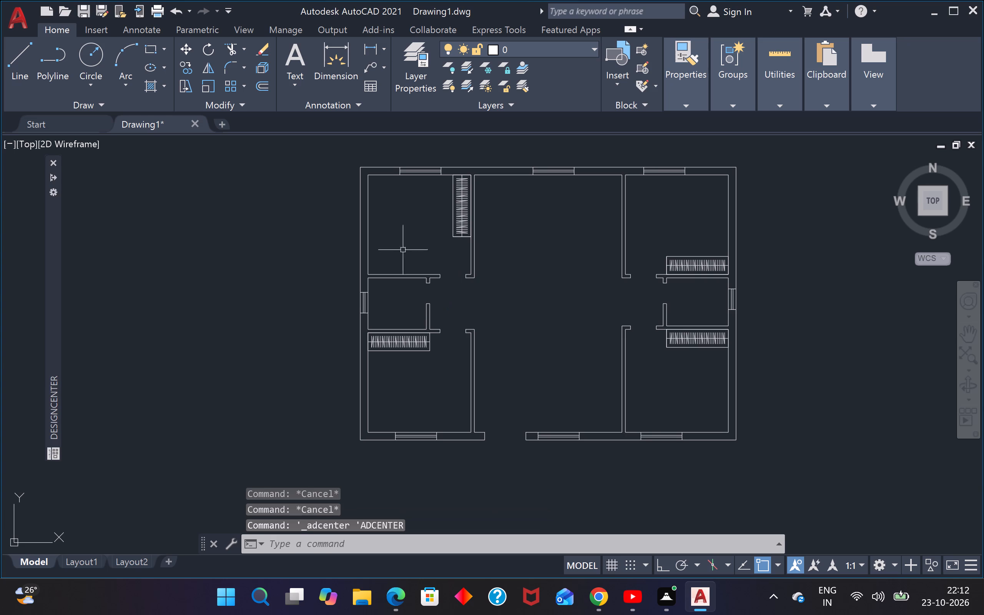
pyautogui.click(53, 252)
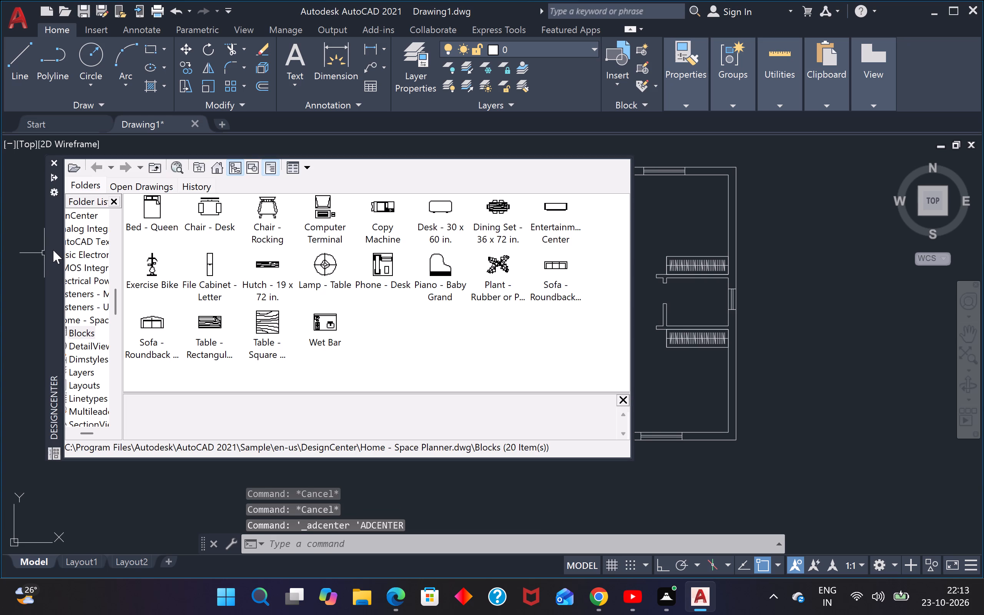
pyautogui.moveTo(149, 200); pyautogui.dragTo(784, 193)
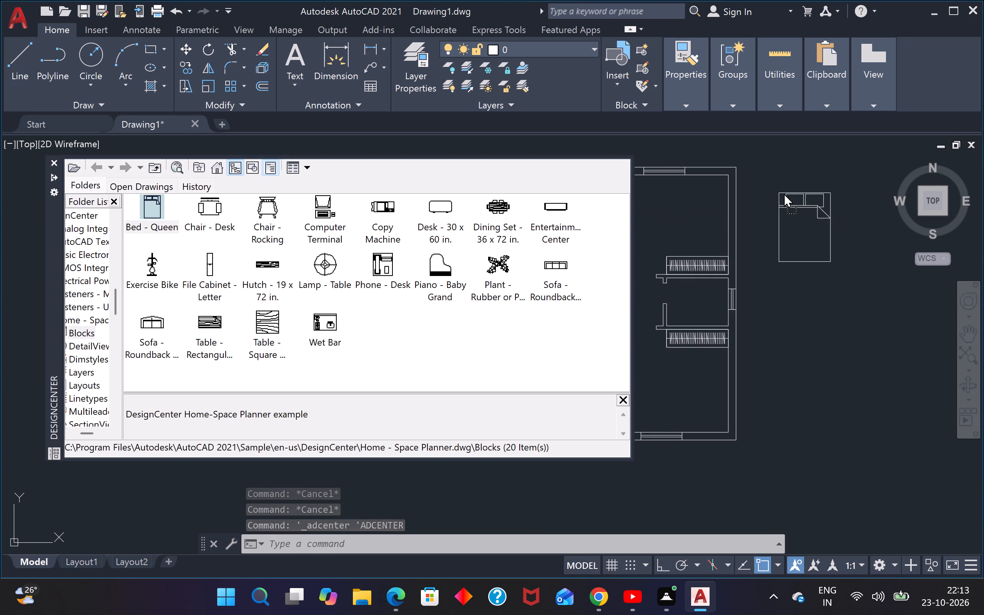
pyautogui.moveTo(784, 193); pyautogui.dragTo(786, 192)
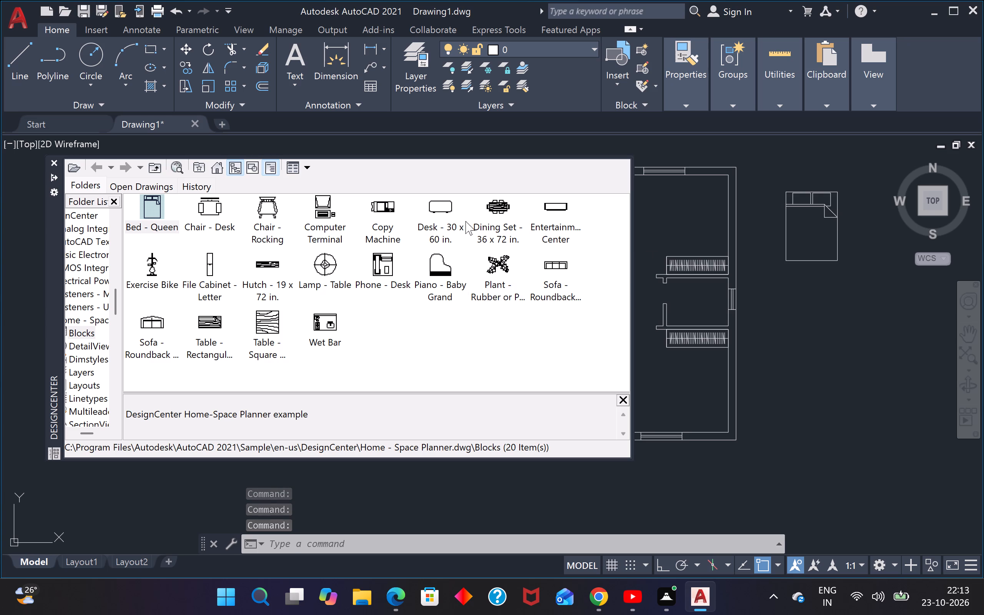
pyautogui.moveTo(506, 211); pyautogui.dragTo(829, 304)
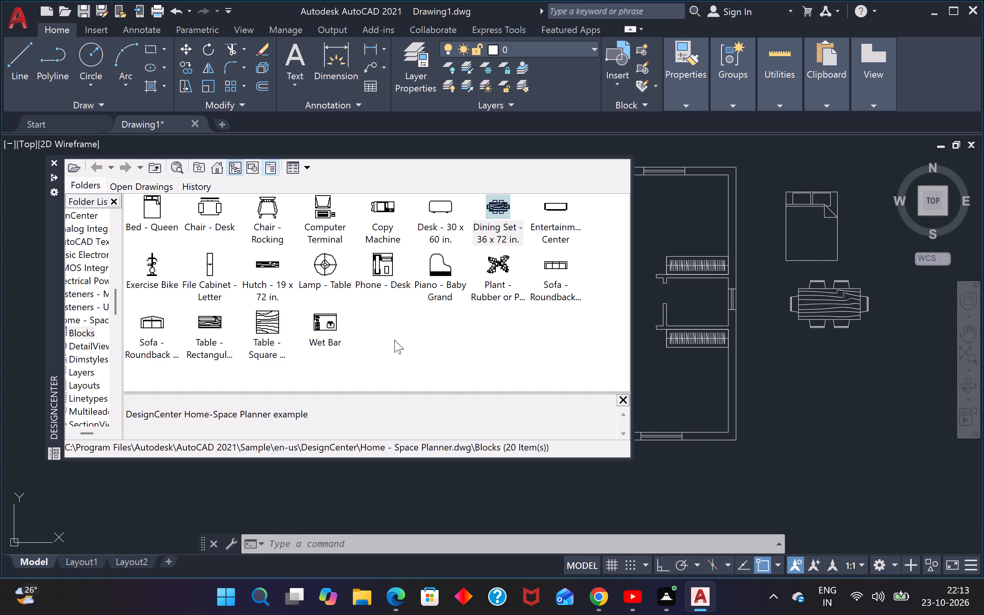
# Insert the Bath Tub - 26 x 60 in. block from DesignCenter's House Designer.dwg, below the dining set.
pyautogui.scroll(2, 389, 314)
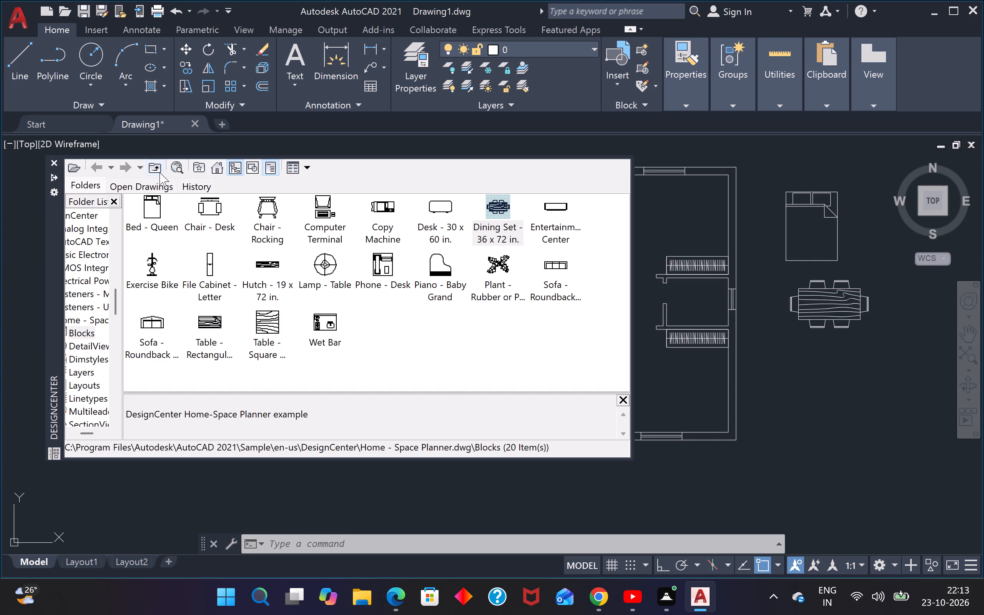
pyautogui.click(154, 170)
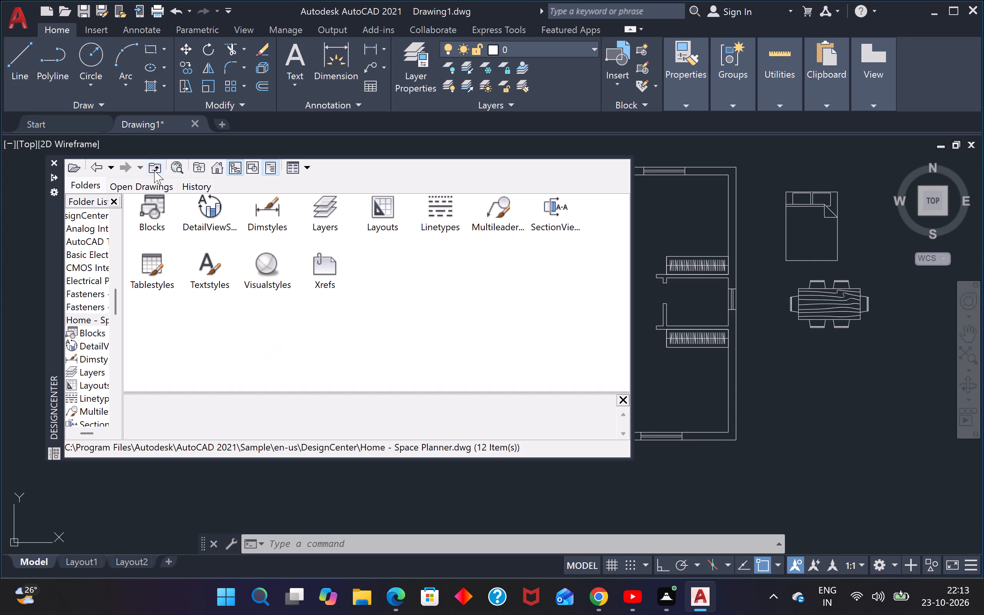
pyautogui.click(154, 170)
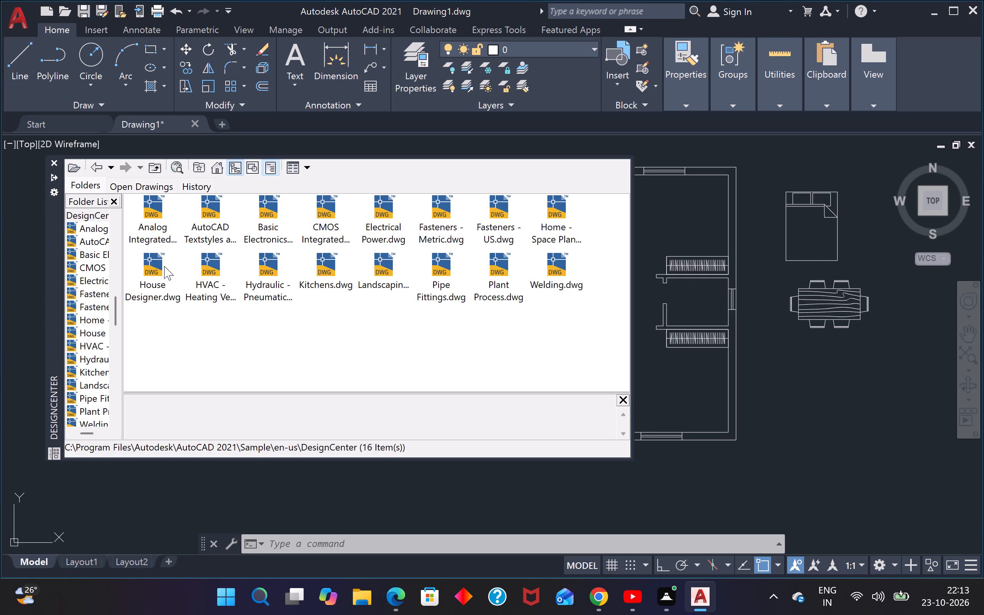
pyautogui.doubleClick(164, 266)
pyautogui.doubleClick(156, 265)
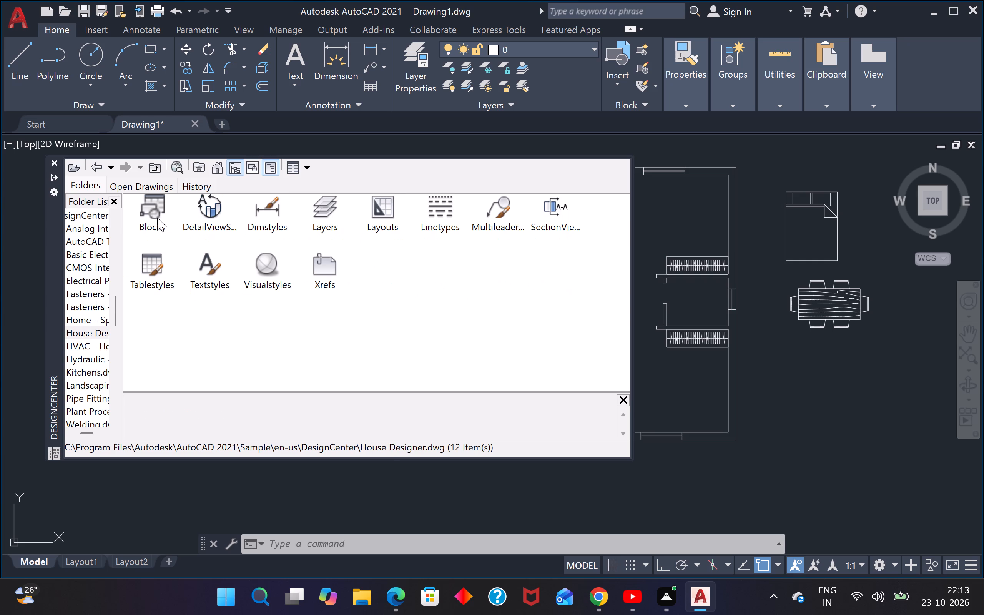
pyautogui.doubleClick(157, 218)
pyautogui.moveTo(153, 216); pyautogui.dragTo(237, 271)
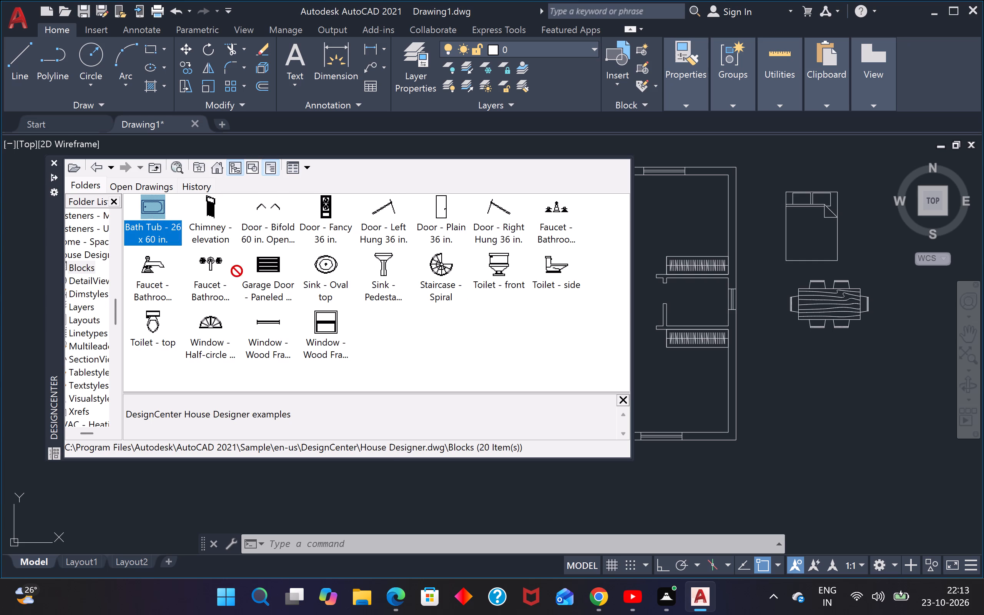
pyautogui.moveTo(237, 271); pyautogui.dragTo(799, 368)
# Insert the Toilet - top, Sink - Oval top and Faucet - Bathroom top blocks from House Designer.dwg, in a row below the bath tub.
pyautogui.moveTo(151, 314); pyautogui.dragTo(183, 337)
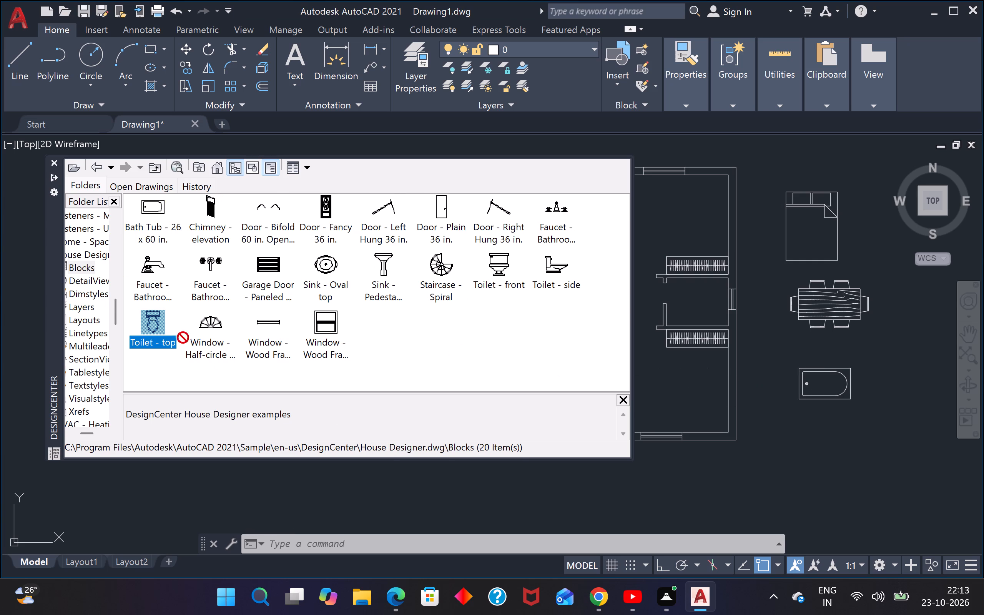
pyautogui.moveTo(183, 337); pyautogui.dragTo(841, 426)
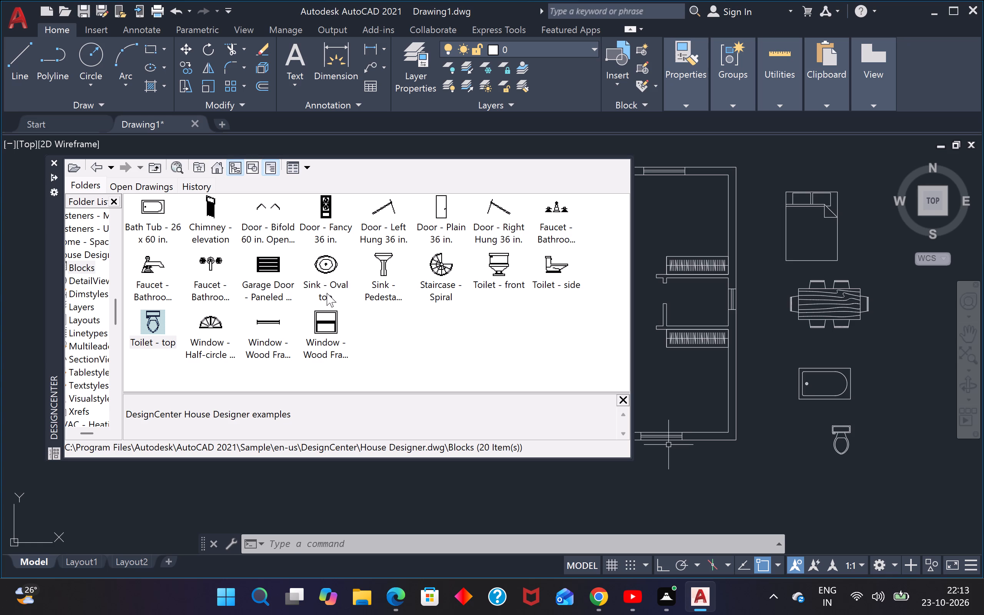
pyautogui.moveTo(334, 267); pyautogui.dragTo(799, 441)
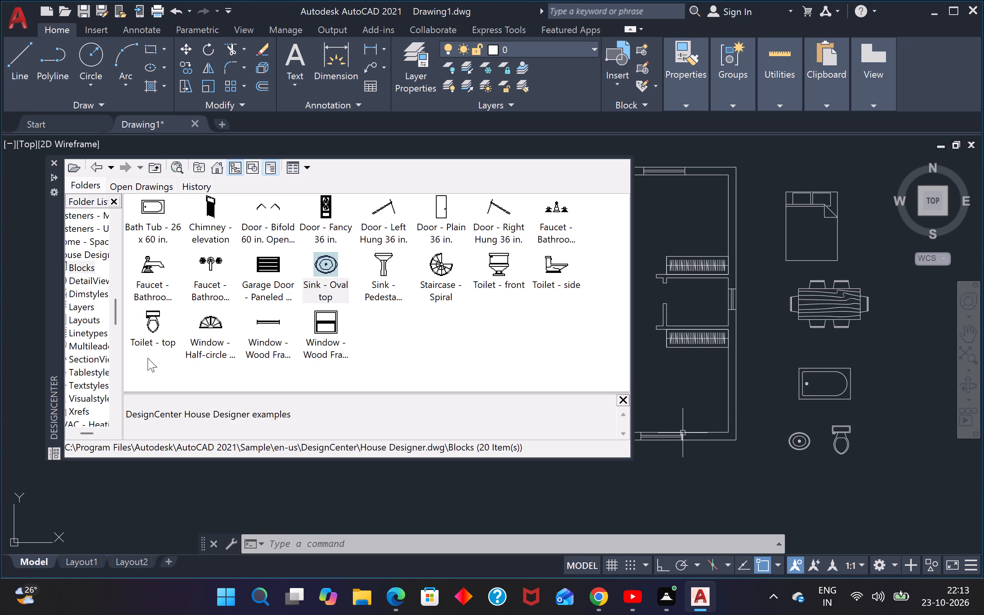
pyautogui.moveTo(211, 266); pyautogui.dragTo(770, 454)
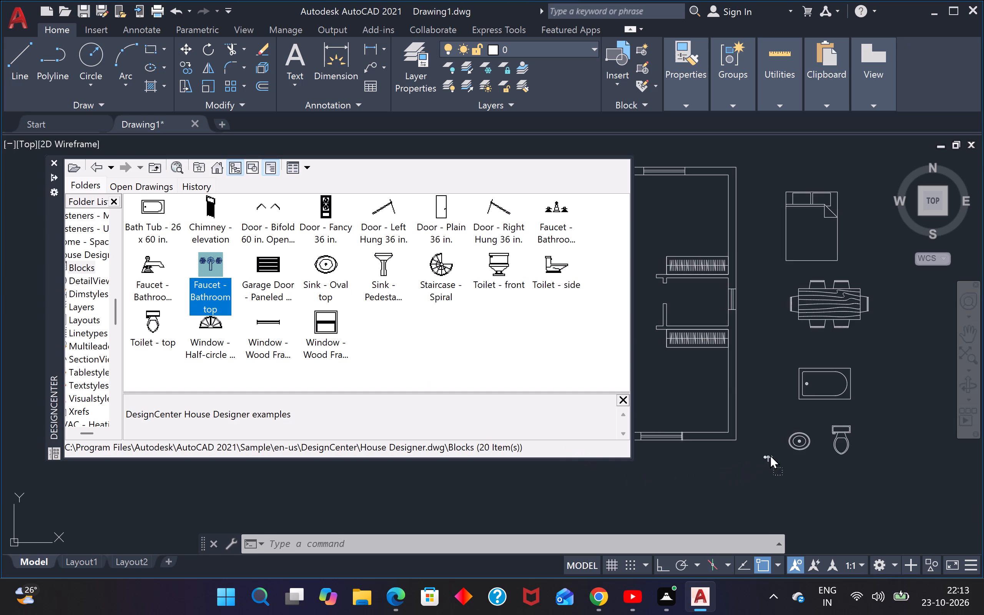
pyautogui.moveTo(770, 454); pyautogui.dragTo(766, 436)
# Insert the Range-Oven - 30 in top and Sink-double - 36 in top blocks from DesignCenter's Kitchens.dwg, below the bathroom fixtures.
pyautogui.click(152, 168)
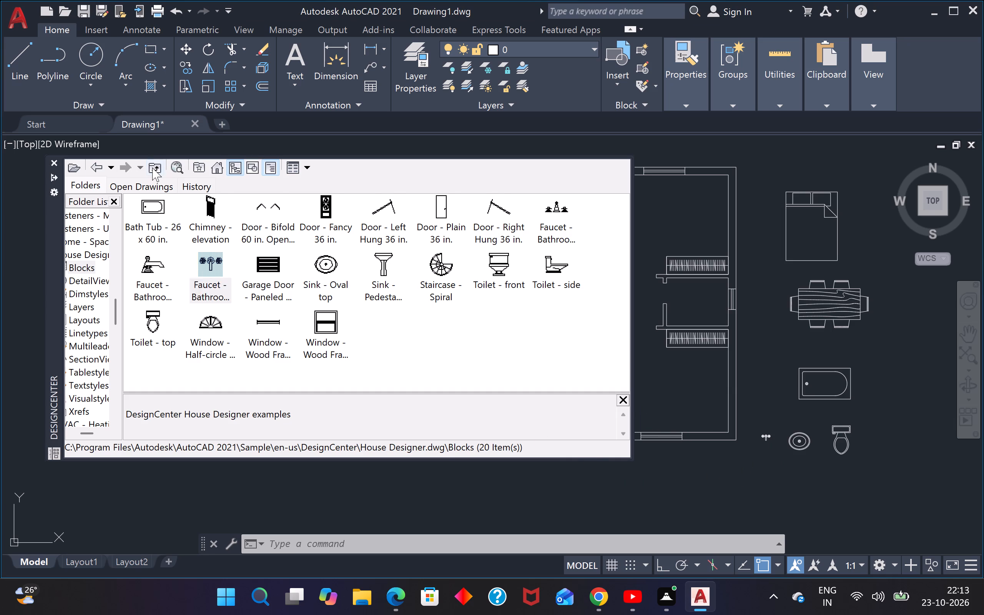
pyautogui.click(152, 168)
pyautogui.doubleClick(552, 214)
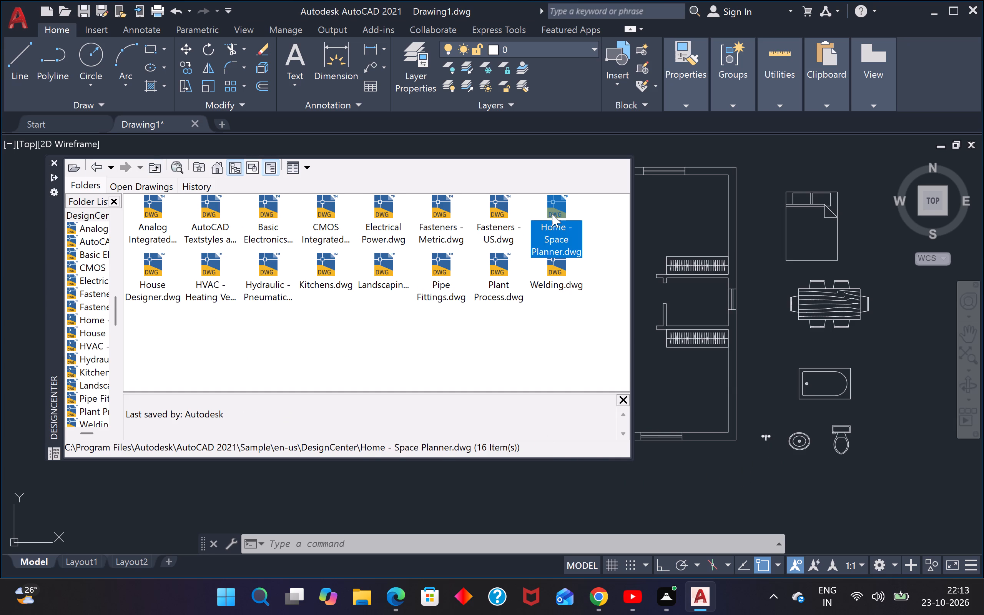
pyautogui.doubleClick(160, 214)
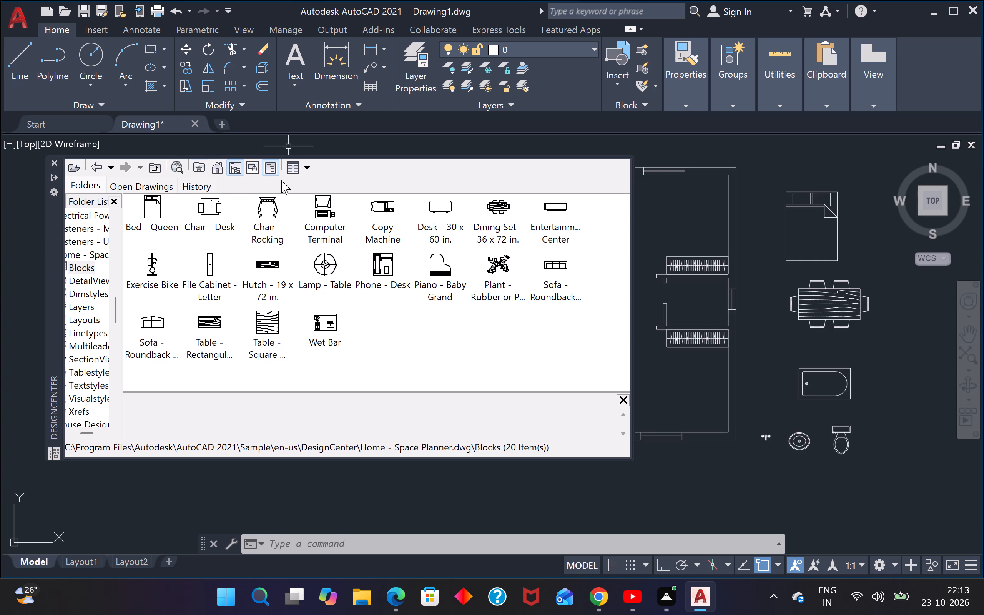
pyautogui.doubleClick(157, 170)
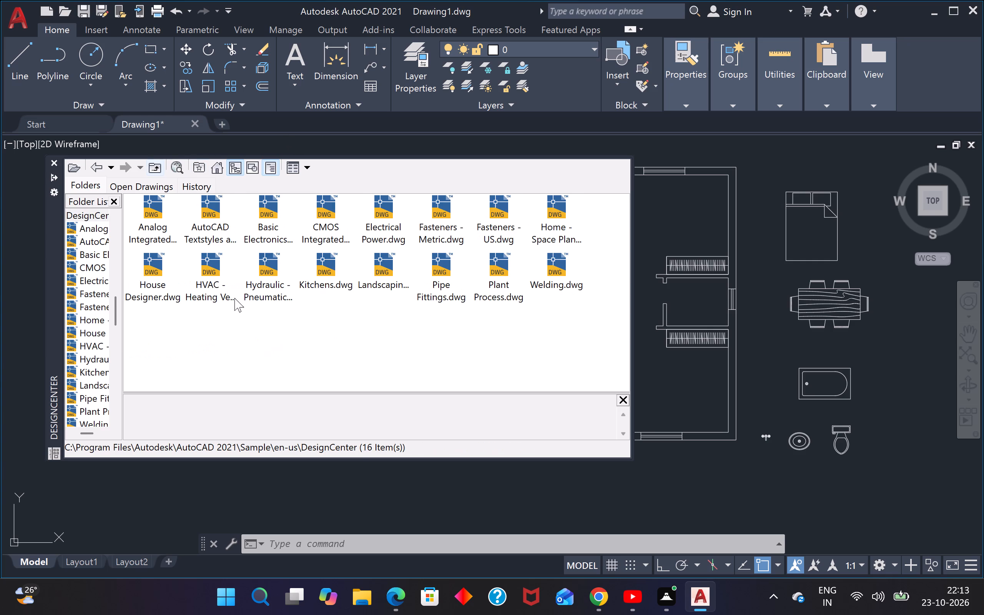
pyautogui.doubleClick(324, 261)
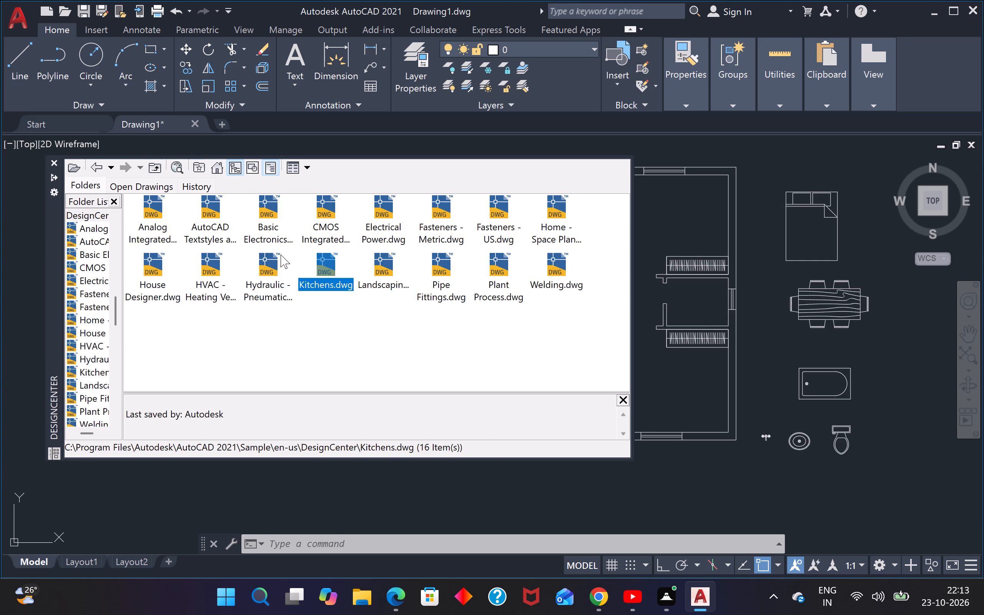
pyautogui.doubleClick(153, 214)
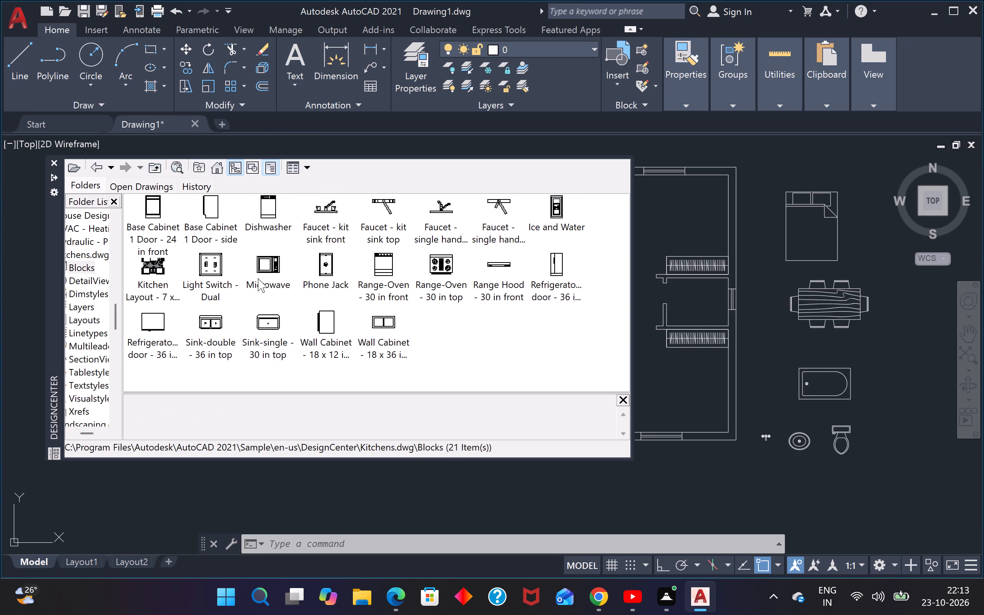
pyautogui.moveTo(440, 273); pyautogui.dragTo(753, 468)
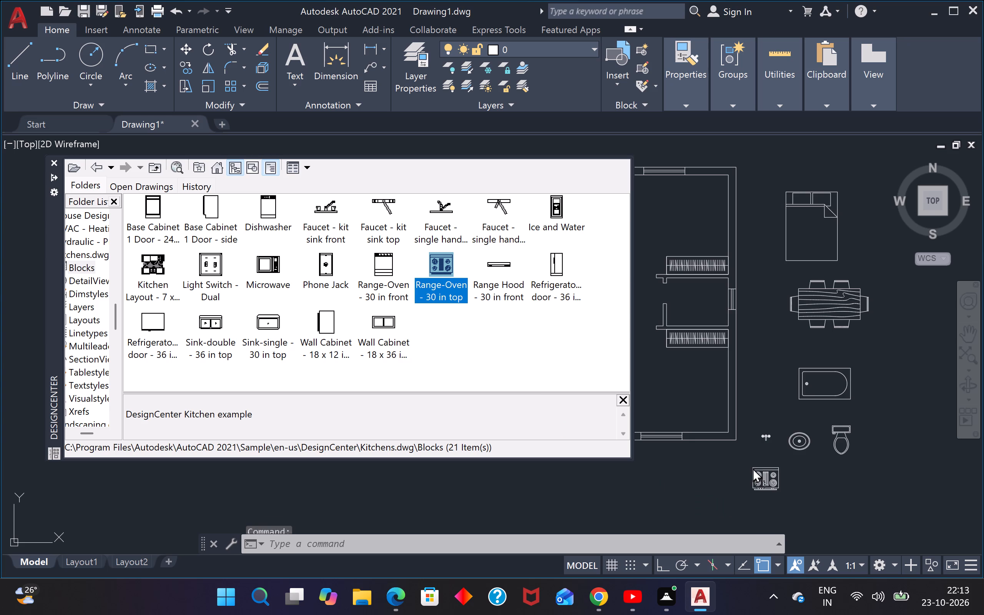
pyautogui.moveTo(753, 468); pyautogui.dragTo(755, 465)
pyautogui.moveTo(209, 331); pyautogui.dragTo(217, 342)
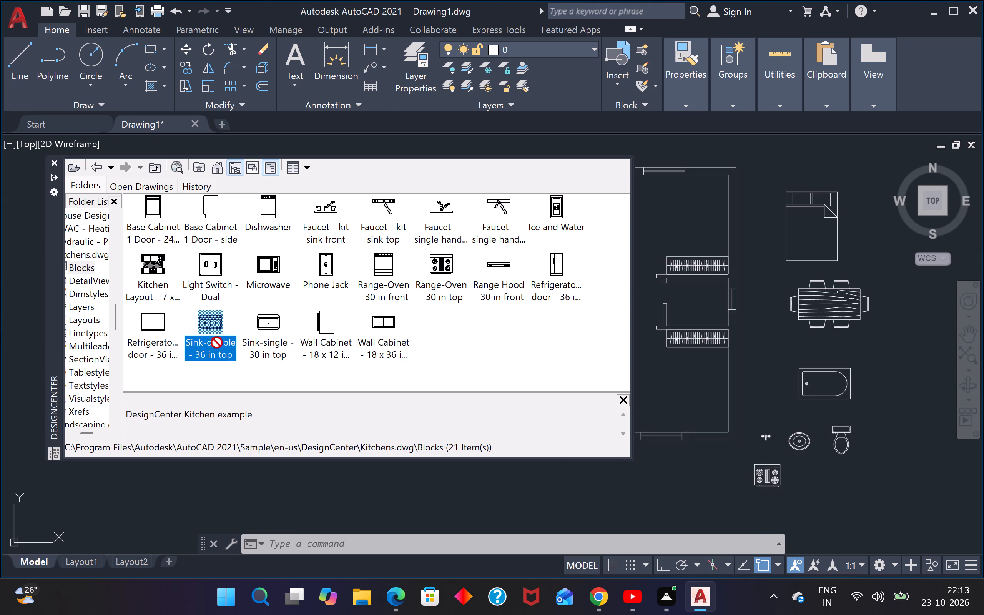
pyautogui.moveTo(217, 342); pyautogui.dragTo(728, 469)
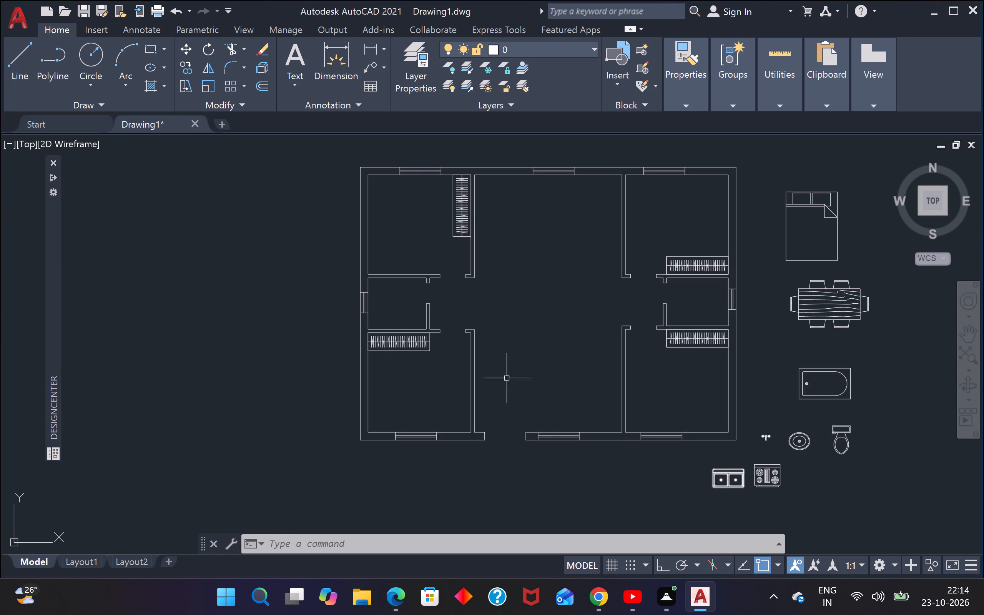
# Draw a 1'6" by 1'6" bedside table rectangle outward from the queen bed's upper-right corner.
pyautogui.moveTo(526, 338); pyautogui.dragTo(327, 384, button='middle')
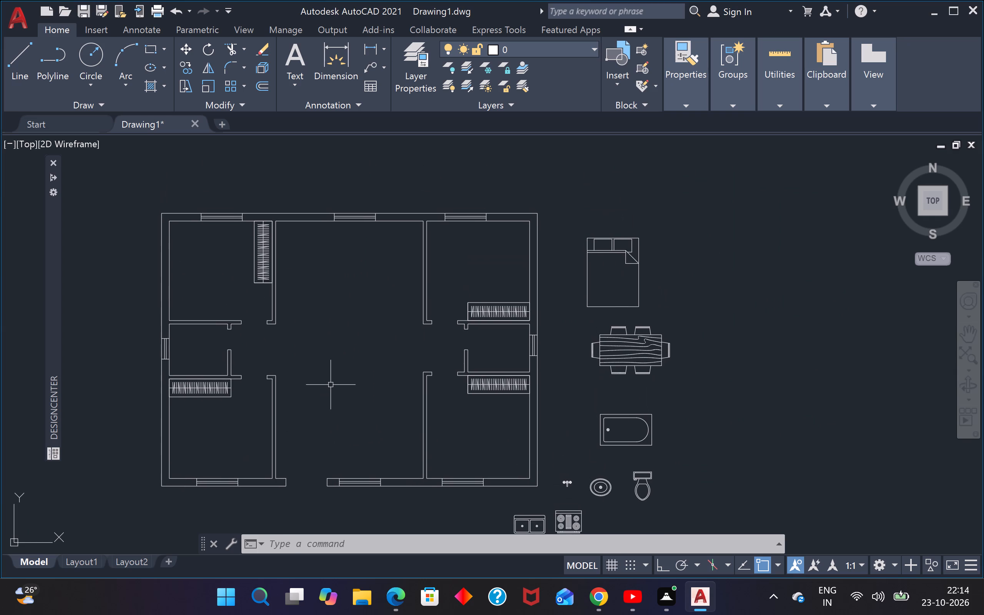
pyautogui.scroll(2, 649, 264)
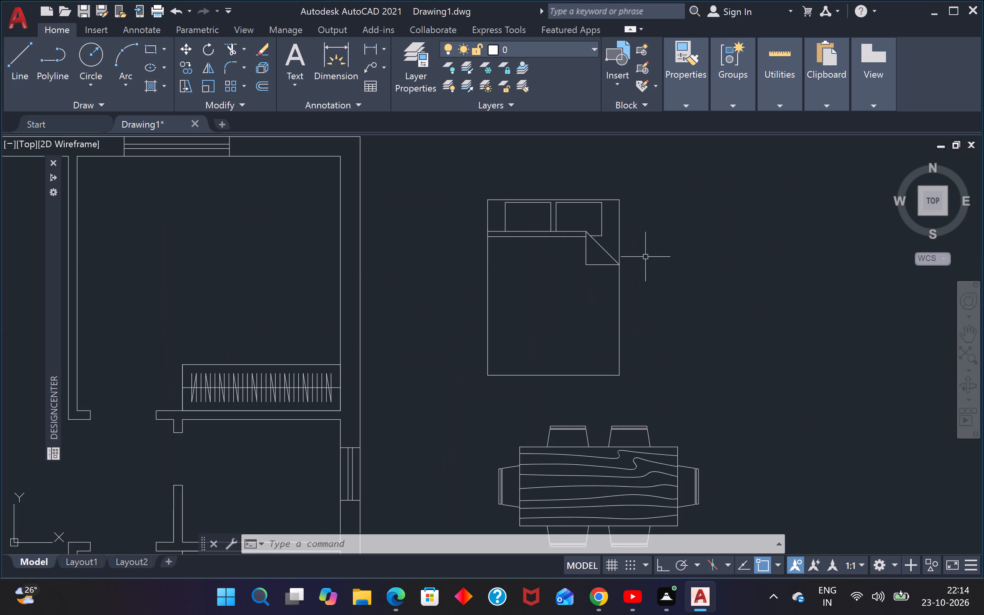
pyautogui.press('r')
pyautogui.press('e')
pyautogui.press('c')
pyautogui.press('space')
pyautogui.click(623, 203)
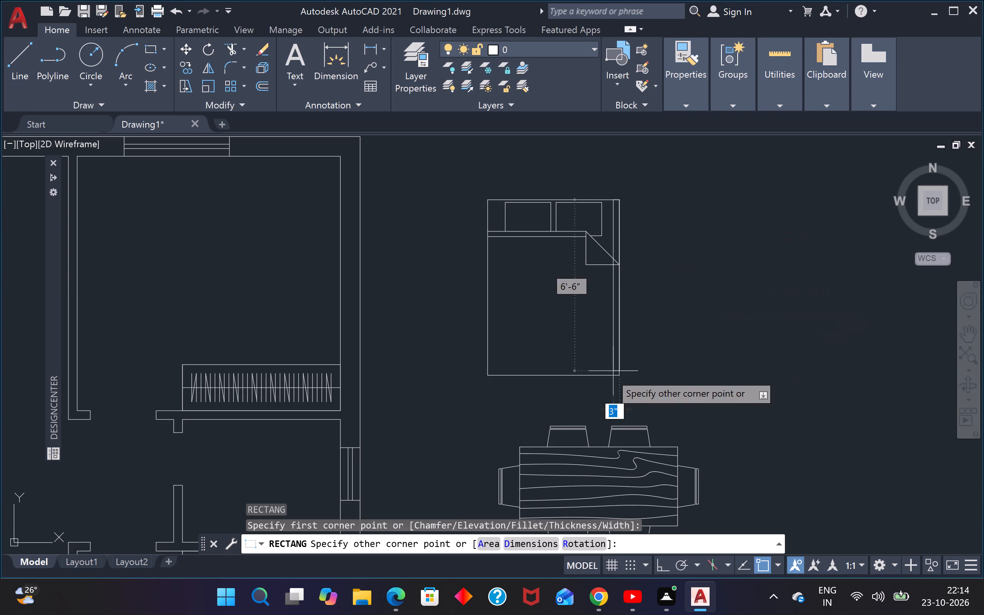
pyautogui.press('1')
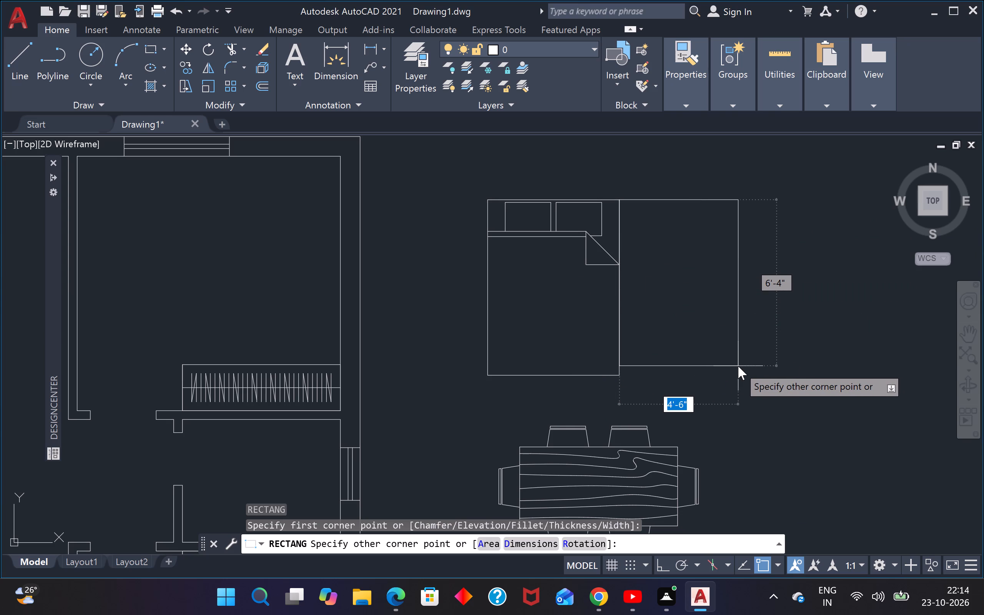
pyautogui.press("'")
pyautogui.press('6')
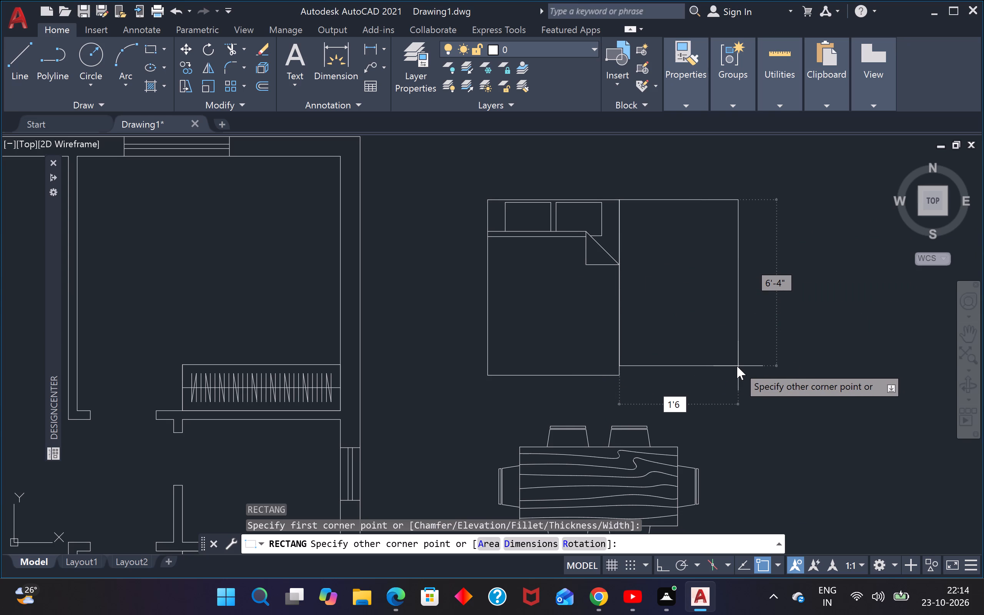
pyautogui.hotkey('shift', '"')
pyautogui.press('Tab')
pyautogui.write("1'")
pyautogui.press('6')
pyautogui.hotkey('shift', '"')
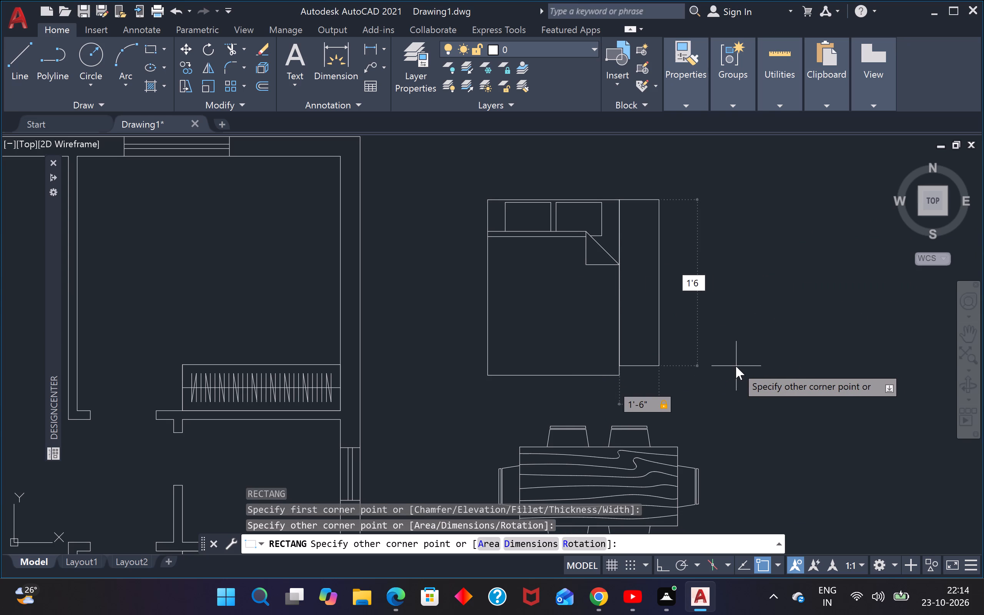
pyautogui.press('Return')
pyautogui.press('Escape')
pyautogui.press('Escape')
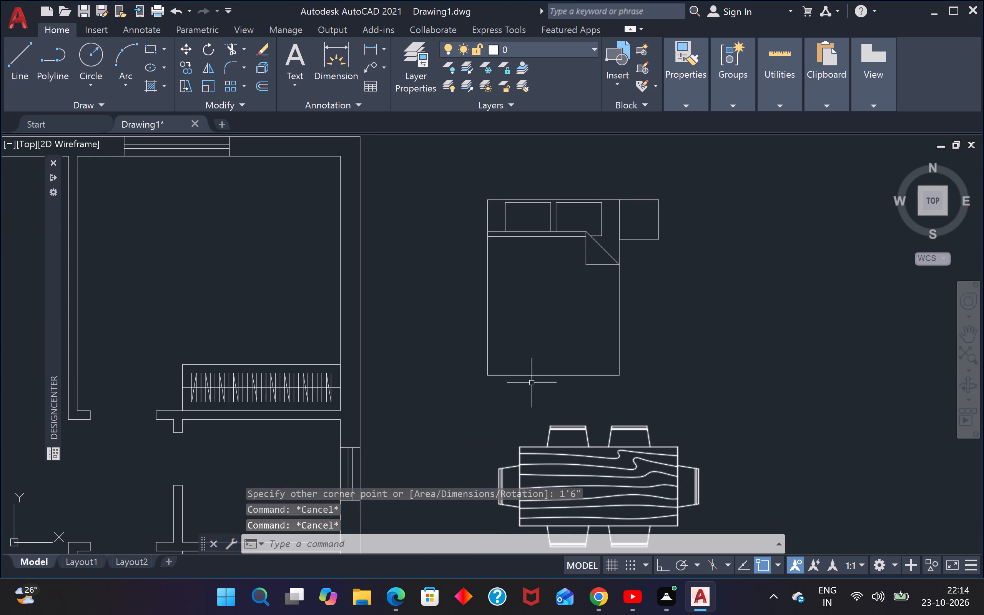
# Copy the bedside table by its upper-right corner to the bed's upper-left corner.
pyautogui.click(655, 197)
pyautogui.click(641, 216)
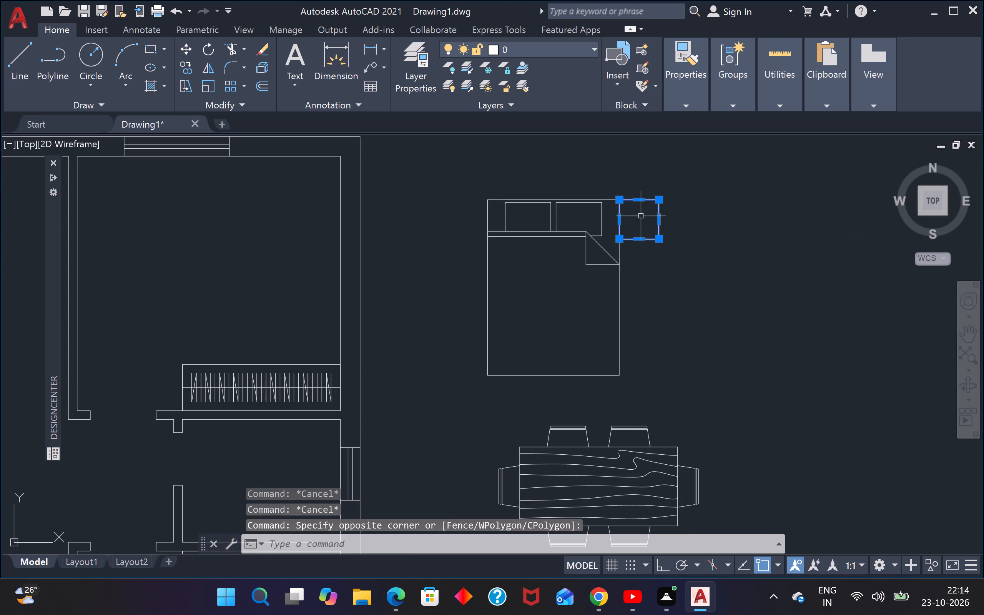
pyautogui.press('c')
pyautogui.press('o')
pyautogui.press('Return')
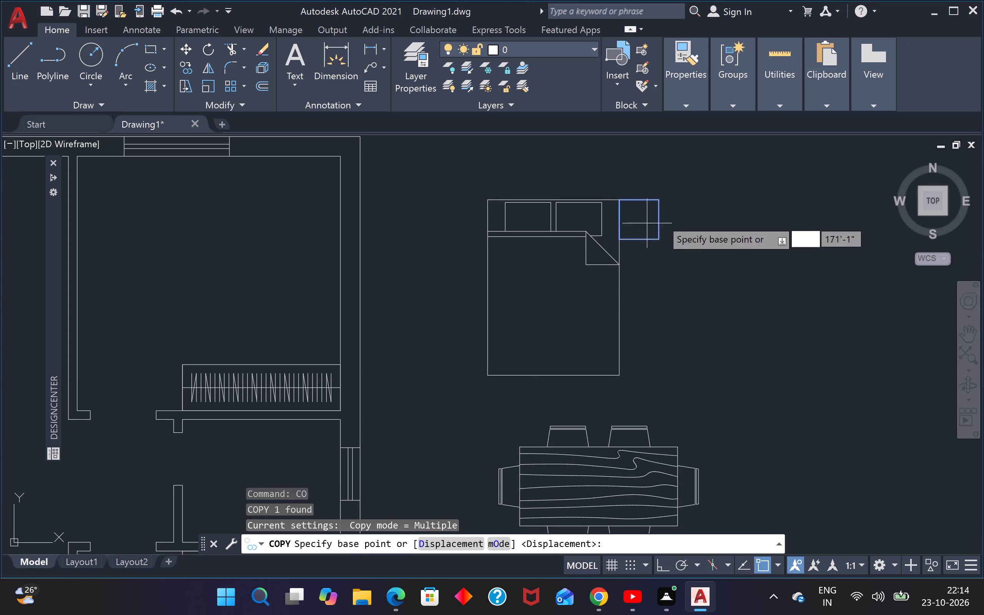
pyautogui.click(657, 201)
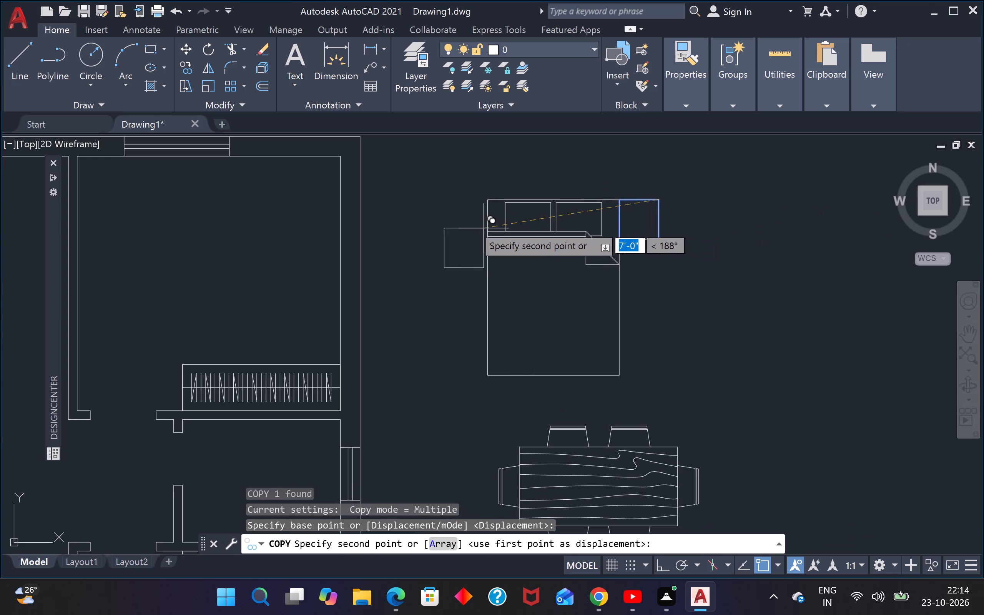
pyautogui.click(485, 204)
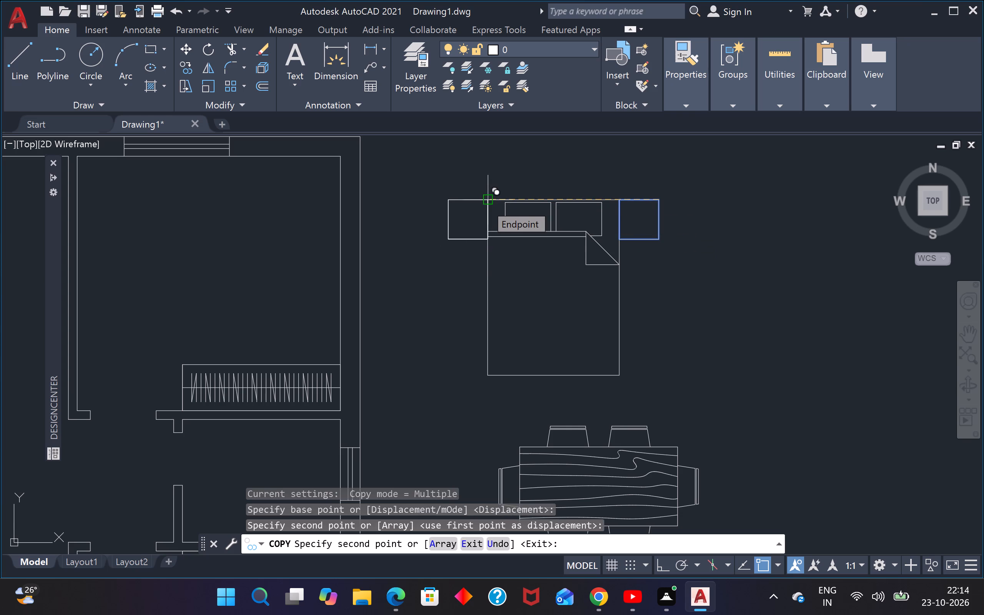
pyautogui.press('Escape')
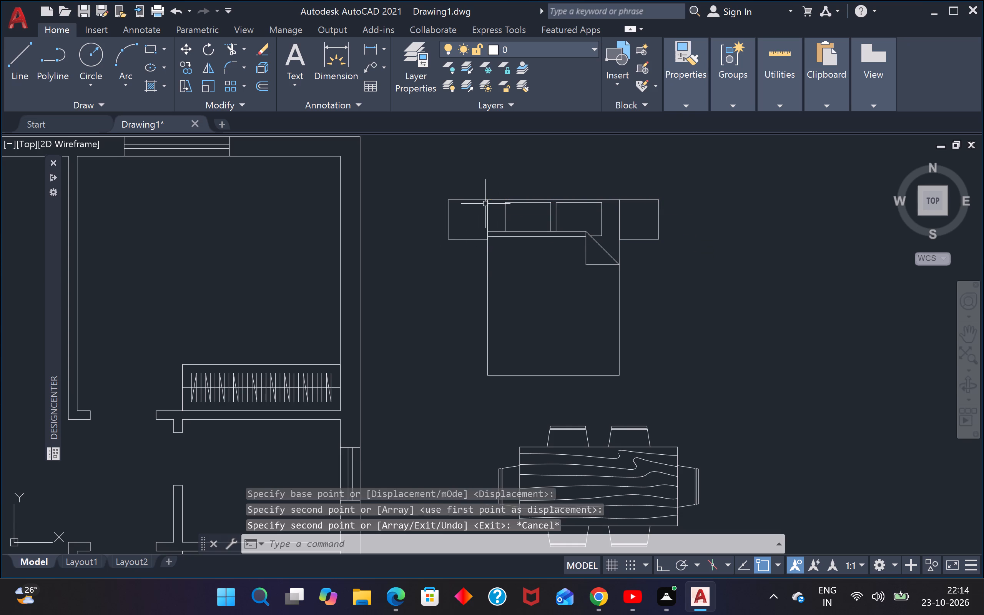
pyautogui.press('Escape')
pyautogui.press('Escape')
# Move the queen bed and both bedside tables into the floor plan's upper-left room, just below the top wall beside the lined symbol.
pyautogui.click(701, 172)
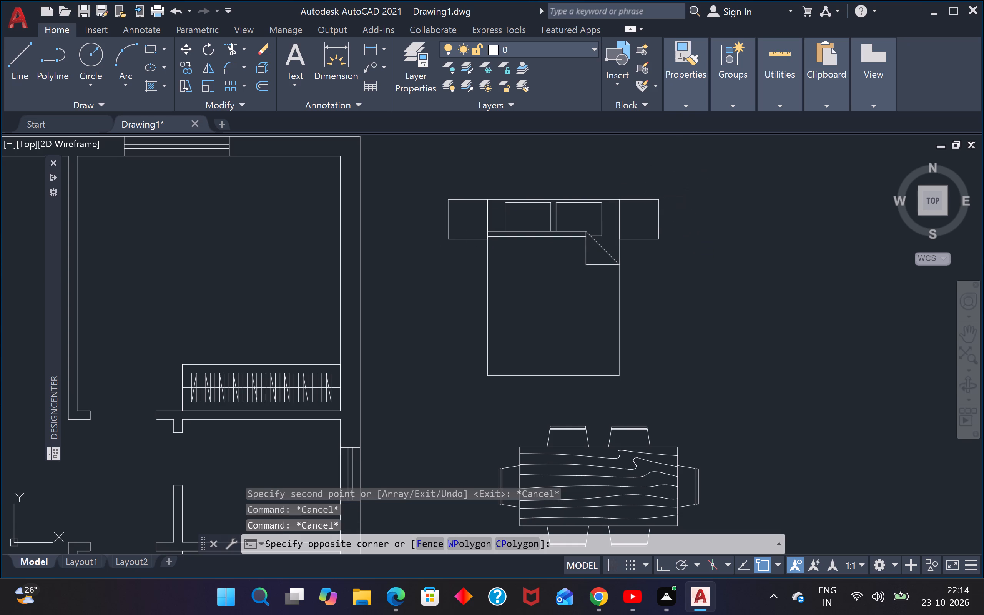
pyautogui.click(449, 259)
pyautogui.press('m')
pyautogui.press('space')
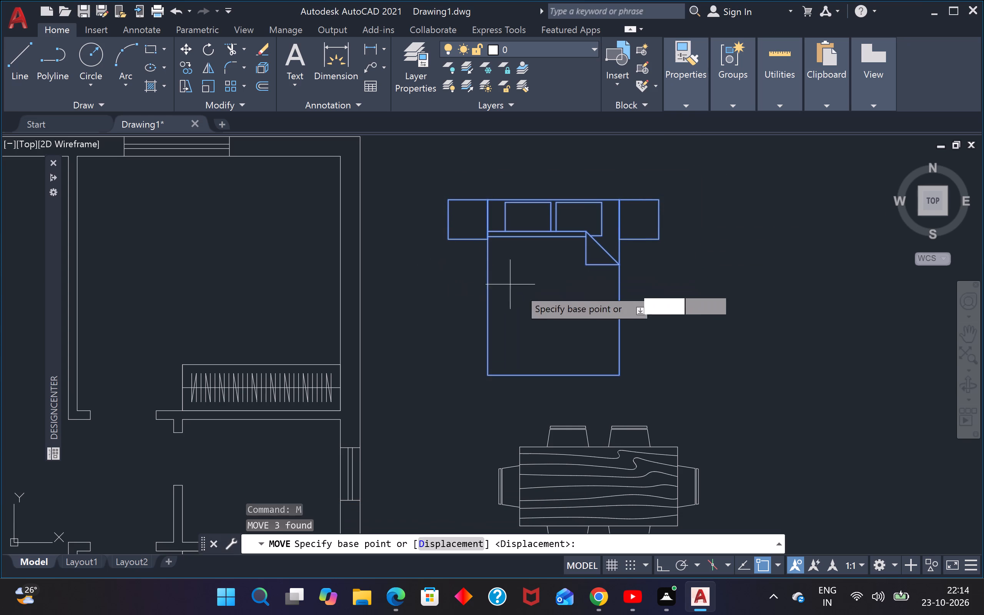
pyautogui.click(540, 287)
pyautogui.scroll(-3, 535, 289)
pyautogui.scroll(1, 267, 298)
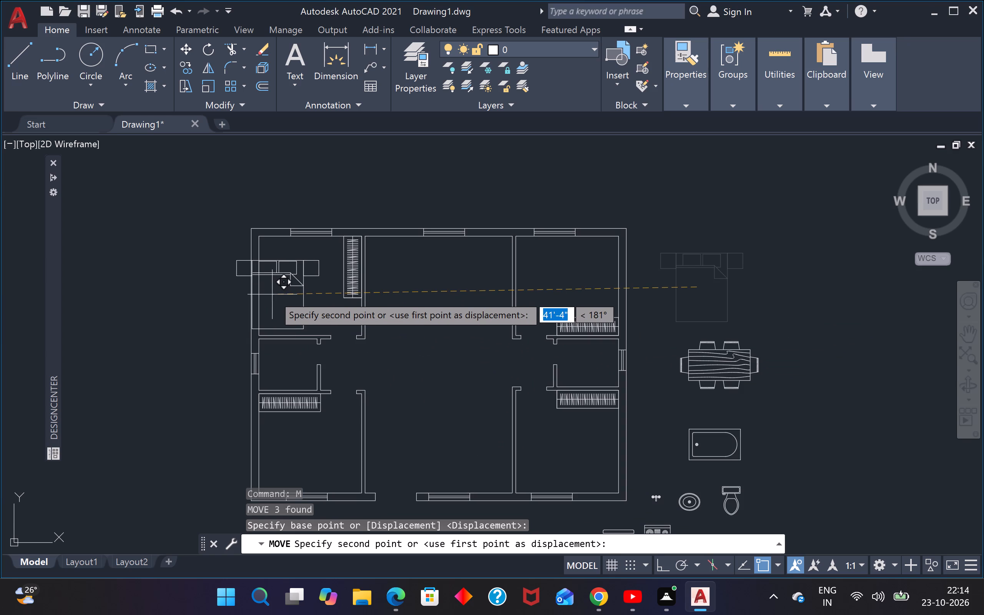
pyautogui.scroll(2, 299, 286)
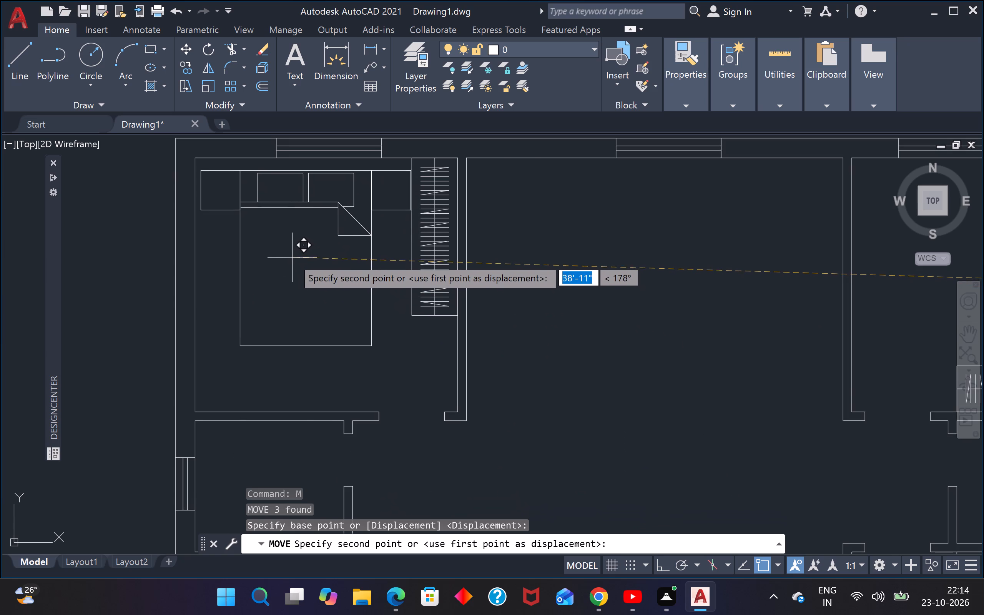
pyautogui.scroll(1, 290, 256)
pyautogui.moveTo(290, 255); pyautogui.dragTo(331, 389, button='middle')
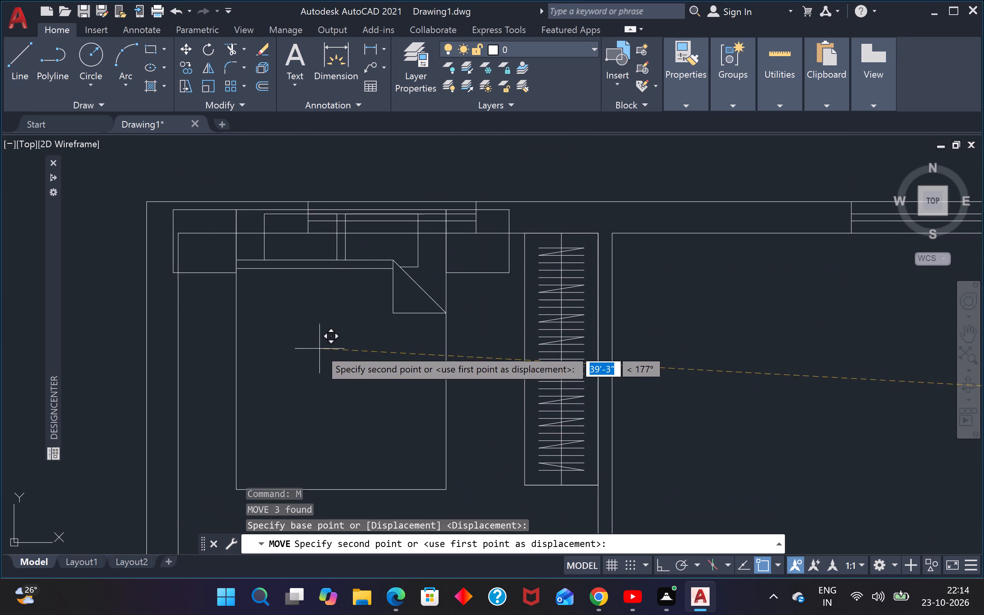
pyautogui.moveTo(324, 372); pyautogui.dragTo(347, 344, button='middle')
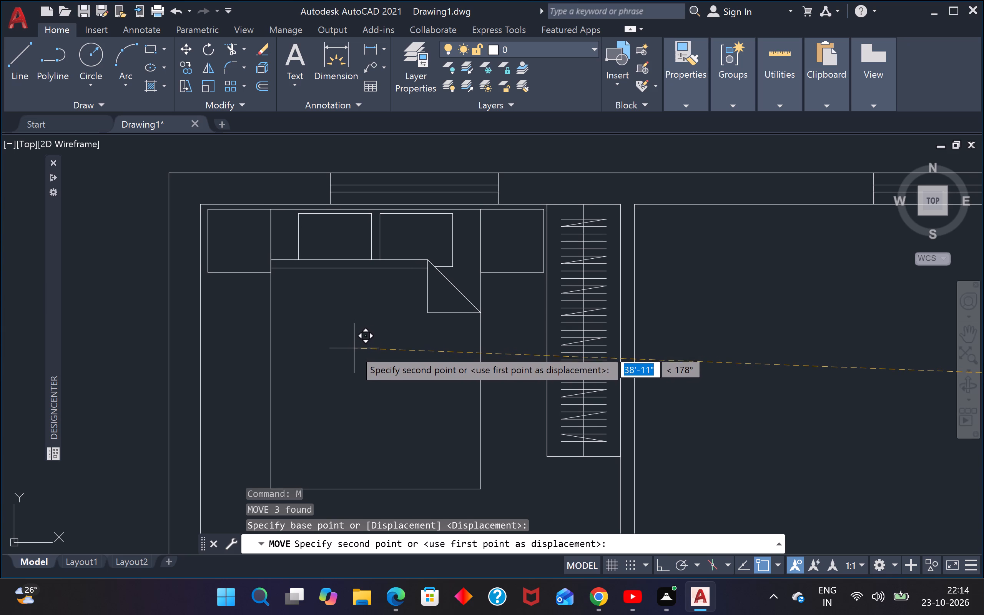
pyautogui.click(353, 350)
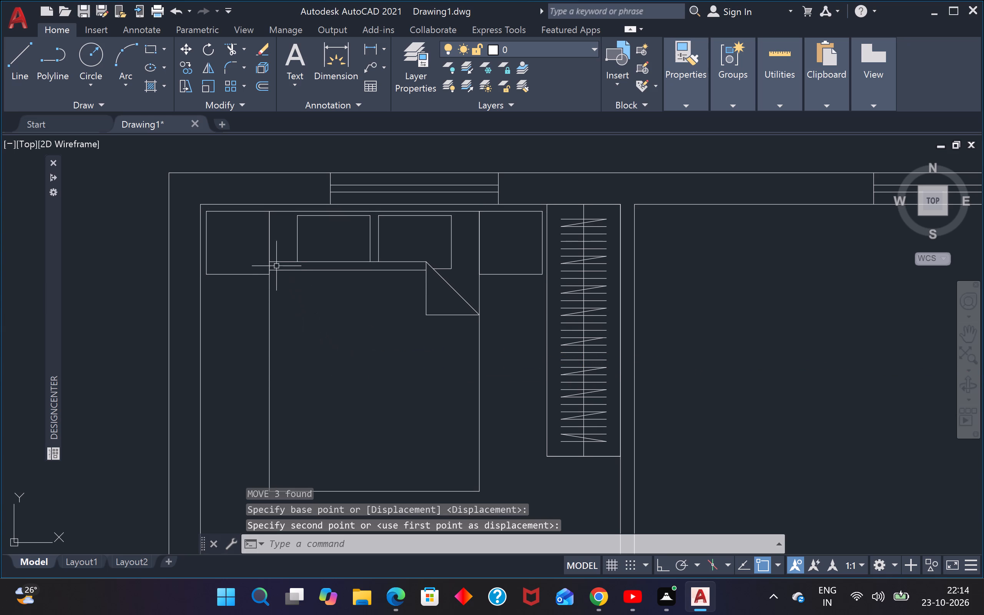
# Delete the bedside table between the bed and the lined symbol in the upper-left room.
pyautogui.click(524, 268)
pyautogui.click(518, 289)
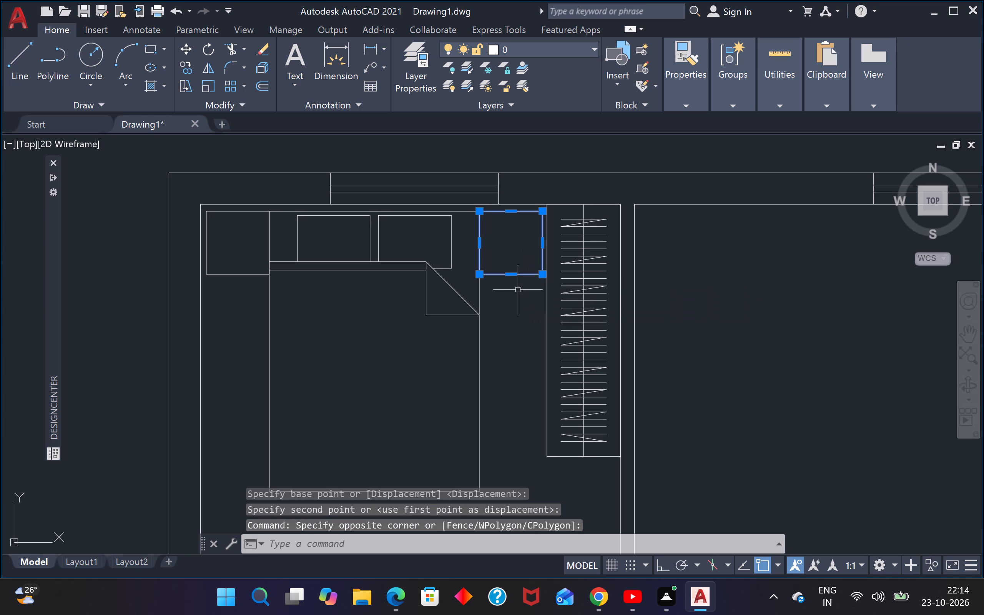
pyautogui.press('Delete')
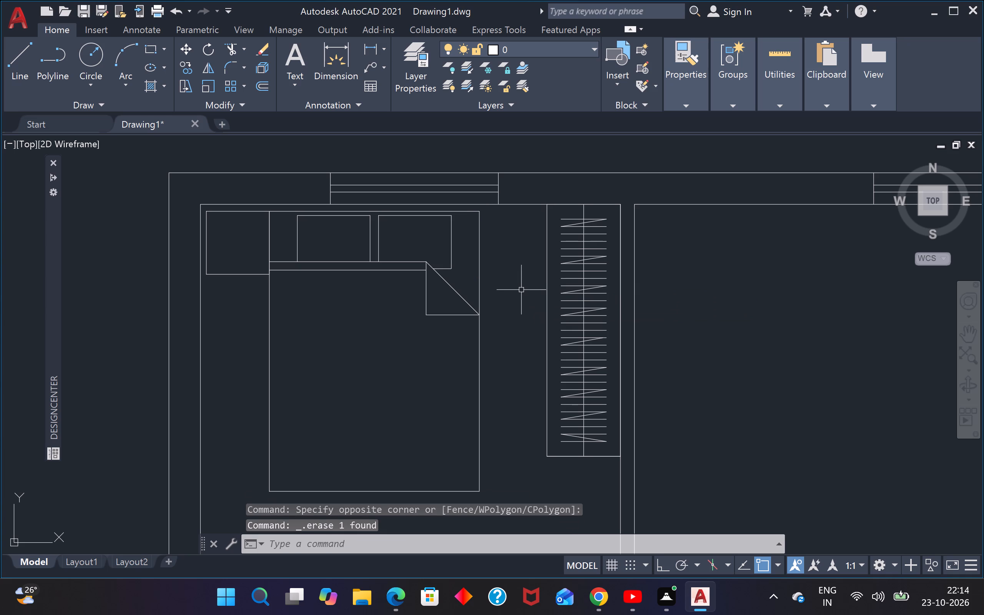
# Copy the queen bed from the upper-left room into the open central room, leaving the bedside table out.
pyautogui.scroll(-2, 522, 290)
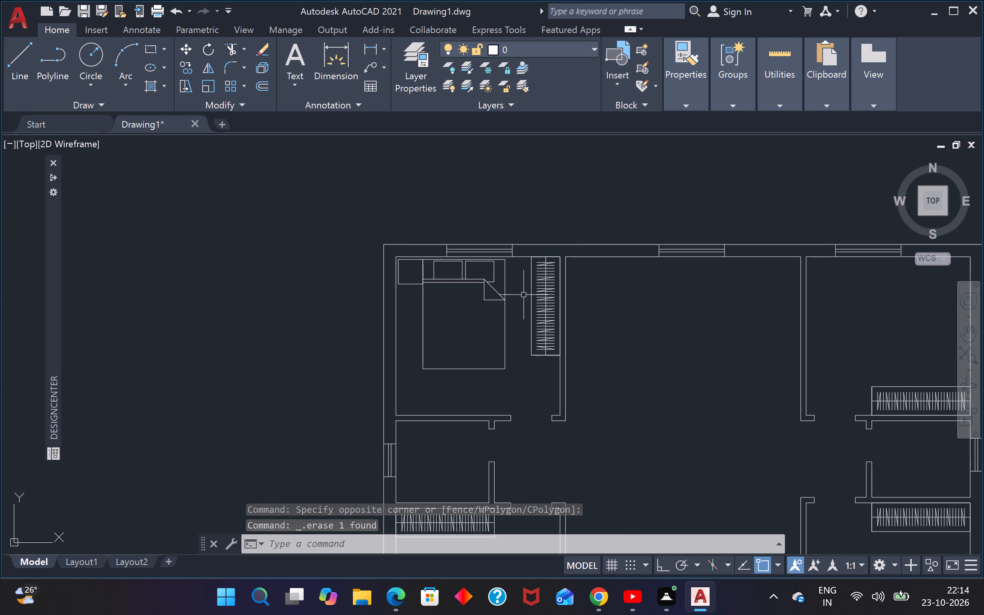
pyautogui.scroll(2, 522, 310)
pyautogui.click(498, 238)
pyautogui.click(439, 283)
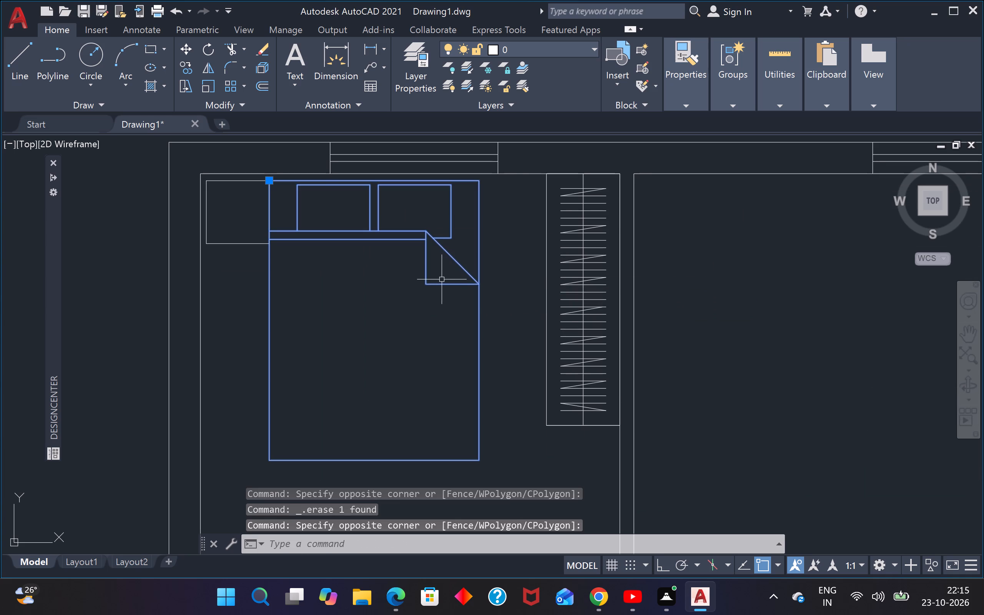
pyautogui.press('c')
pyautogui.press('o')
pyautogui.press('Return')
pyautogui.click(438, 226)
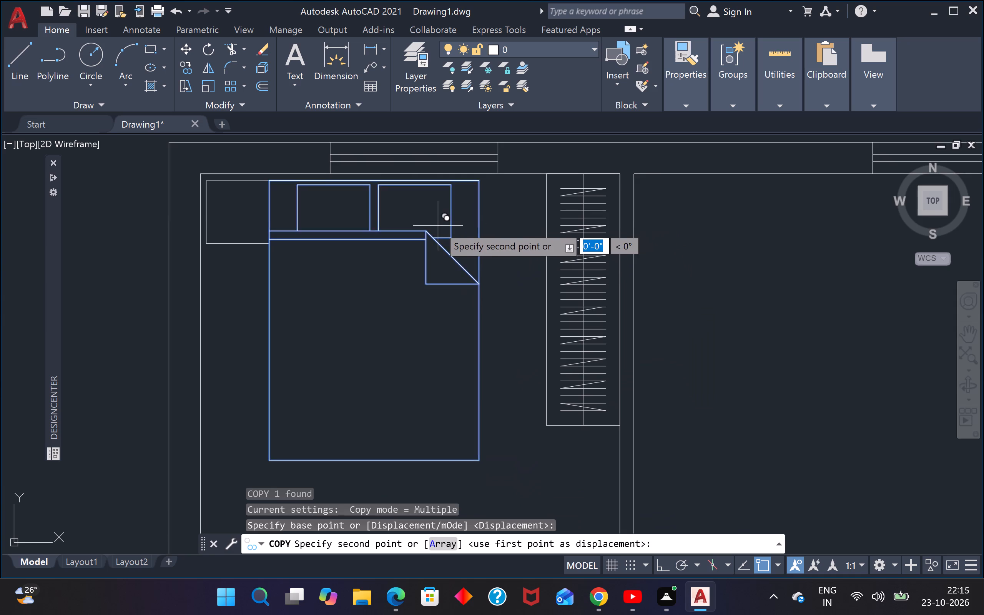
pyautogui.scroll(-3, 441, 239)
pyautogui.click(579, 341)
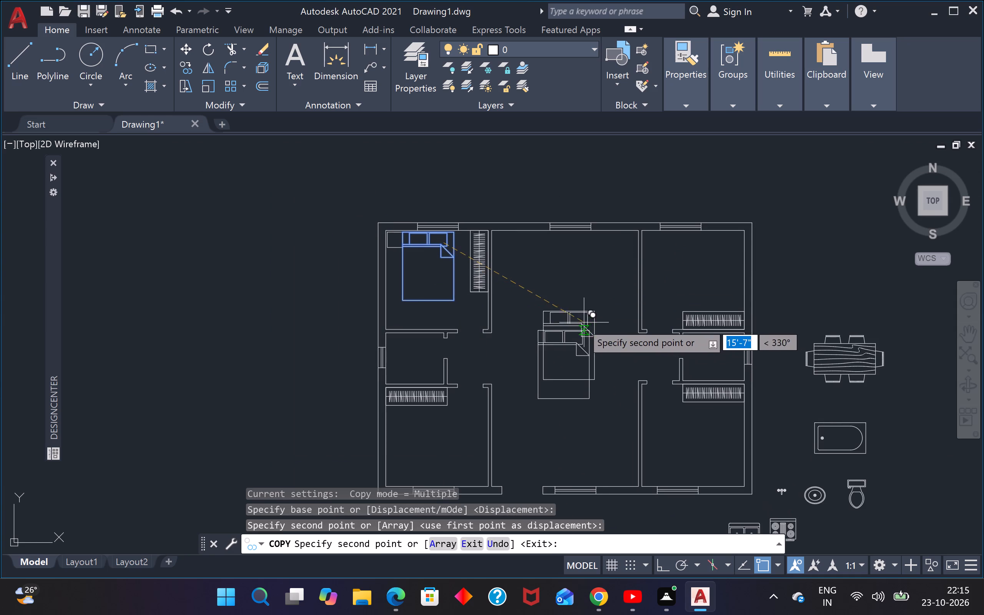
pyautogui.press('Escape')
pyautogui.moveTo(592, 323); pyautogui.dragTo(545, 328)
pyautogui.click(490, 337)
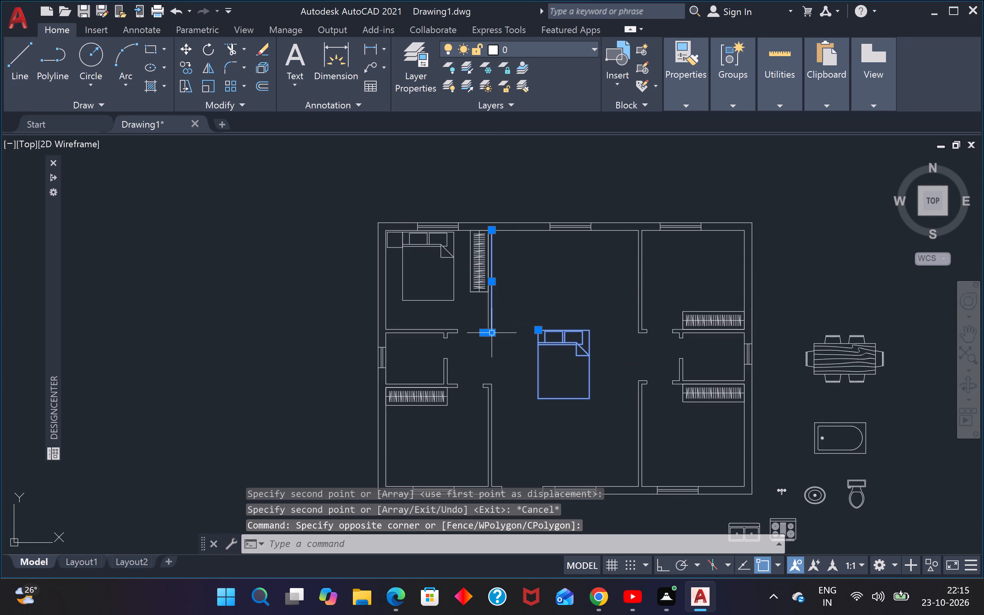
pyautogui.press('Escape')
# Rotate the central room's bed 270° about its upper-right corner so its pillows point toward the plan's right side.
pyautogui.moveTo(603, 317); pyautogui.dragTo(595, 324)
pyautogui.click(555, 352)
pyautogui.press('r')
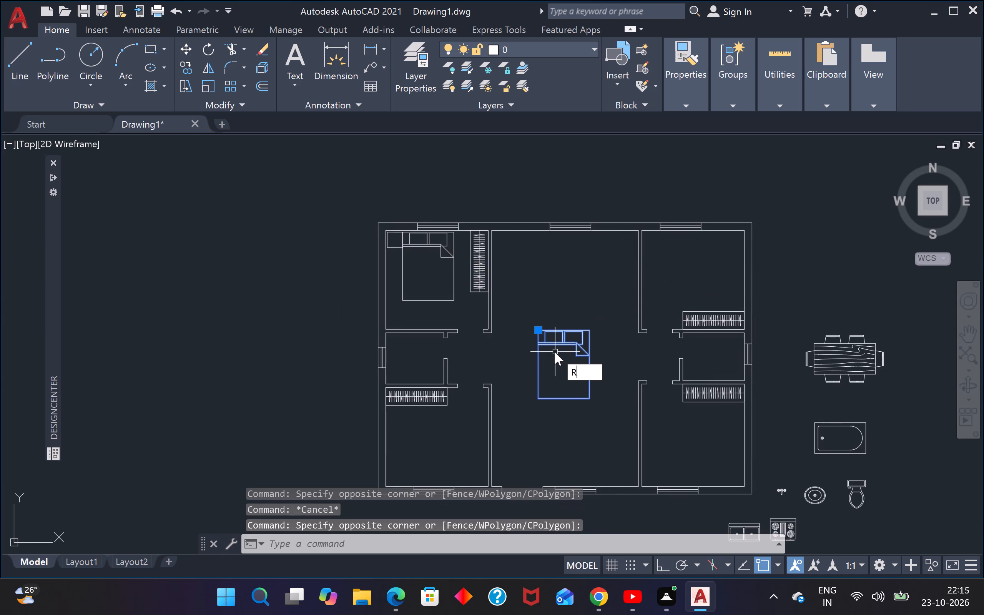
pyautogui.press('o')
pyautogui.press('Return')
pyautogui.click(591, 333)
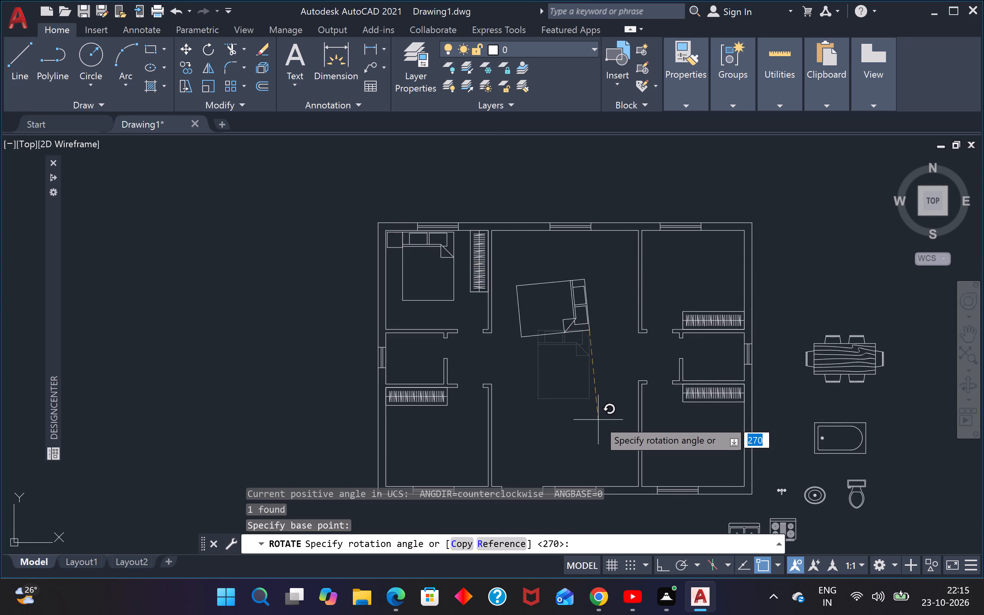
pyautogui.press('F8')
pyautogui.click(593, 414)
pyautogui.press('Escape')
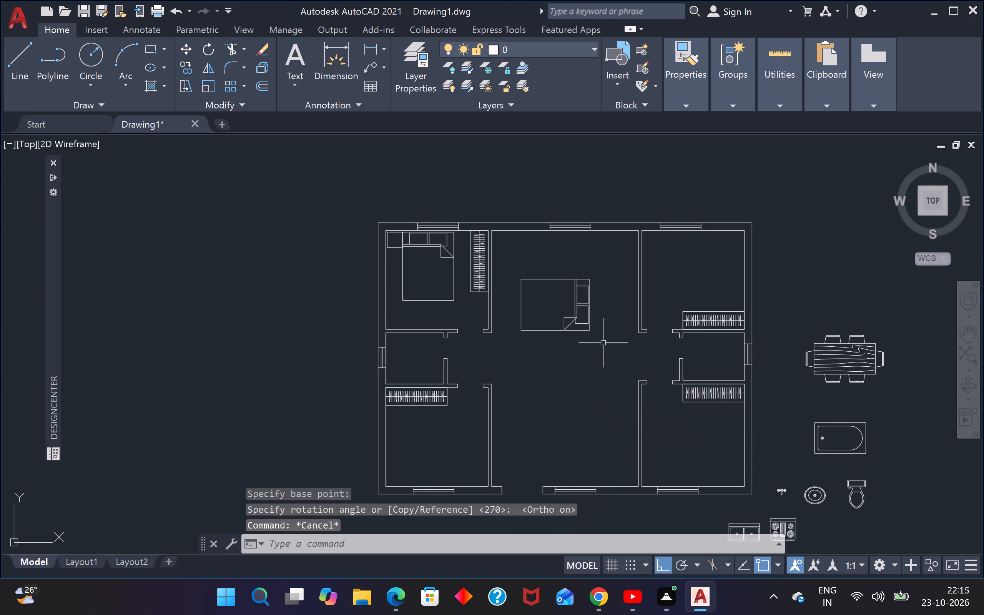
pyautogui.press('Escape')
# Copy the rotated bed into the upper-right room, above the lined symbol with its headboard near the right wall.
pyautogui.click(588, 275)
pyautogui.click(568, 314)
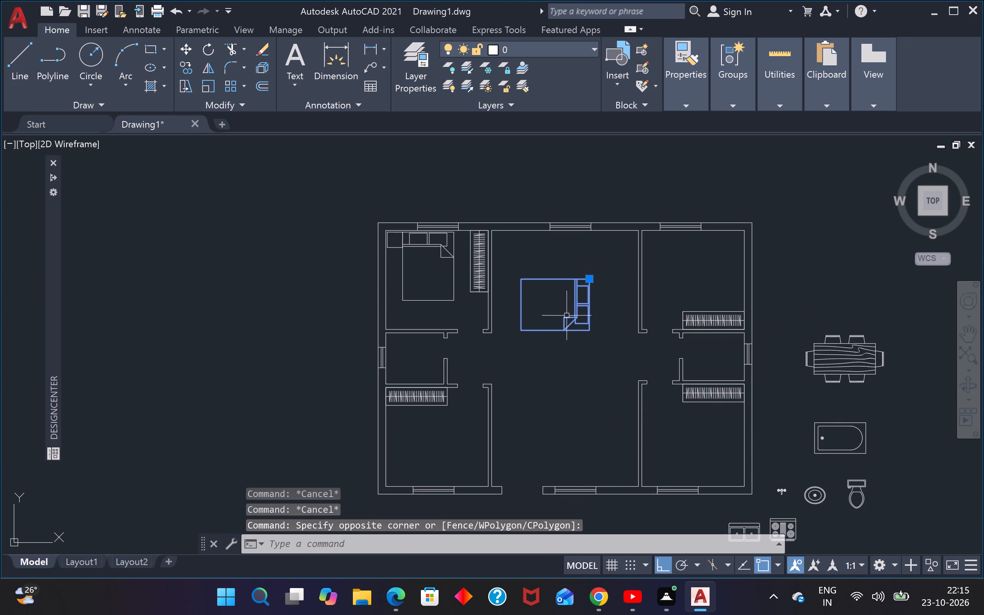
pyautogui.press('c')
pyautogui.press('o')
pyautogui.press('Return')
pyautogui.click(560, 297)
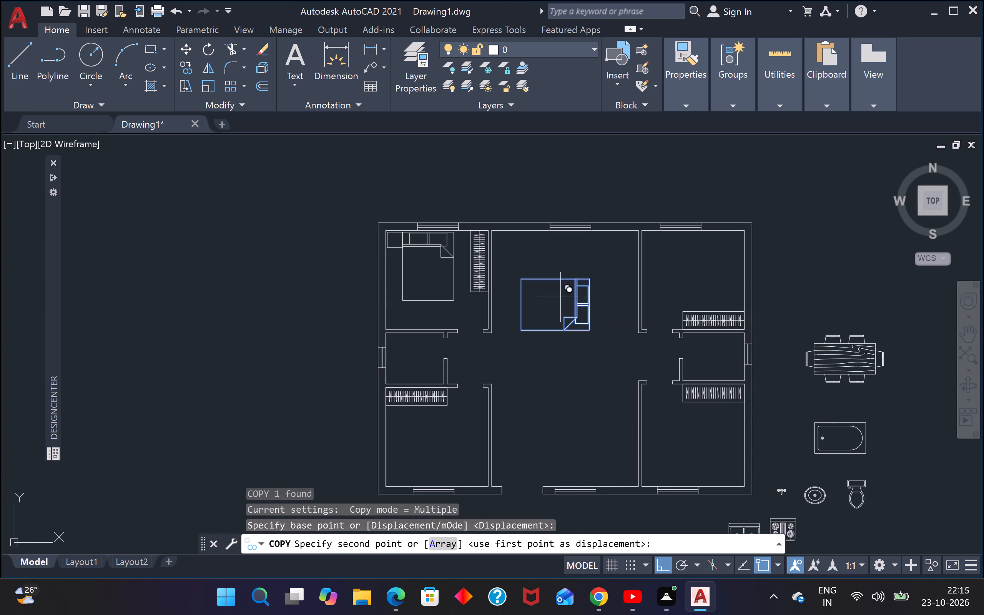
pyautogui.scroll(-2, 566, 303)
pyautogui.scroll(2, 629, 301)
pyautogui.press('F8')
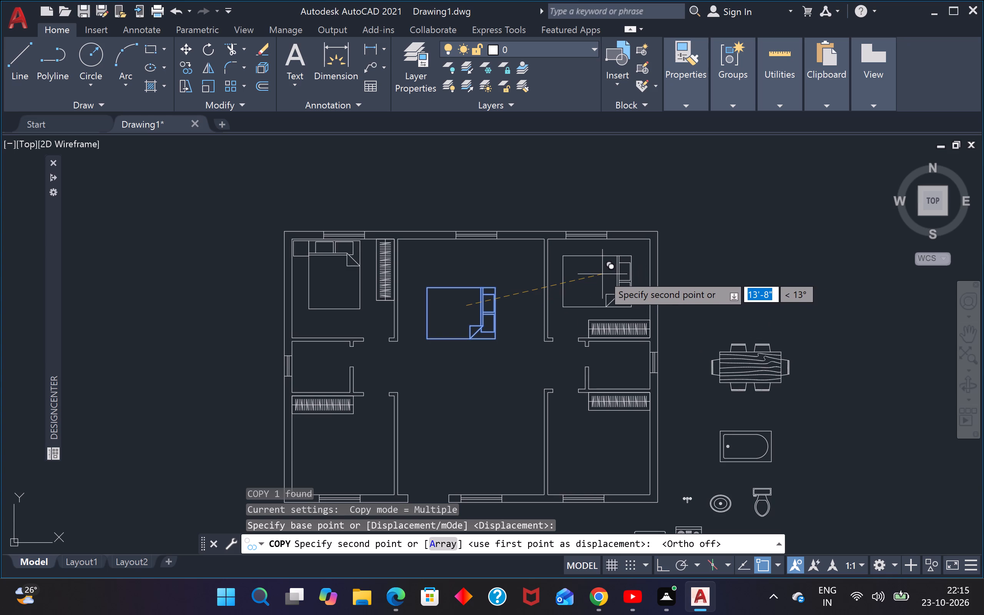
pyautogui.scroll(3, 620, 265)
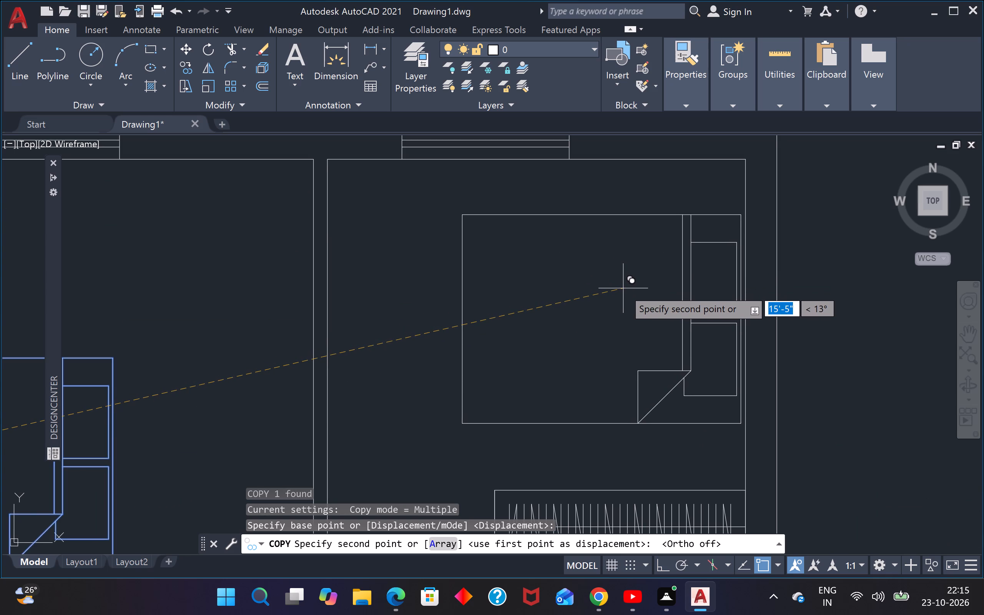
pyautogui.click(622, 288)
# Place another copy of the rotated bed in the lower-right room, below the lined symbol with its headboard near the right wall.
pyautogui.scroll(-3, 621, 288)
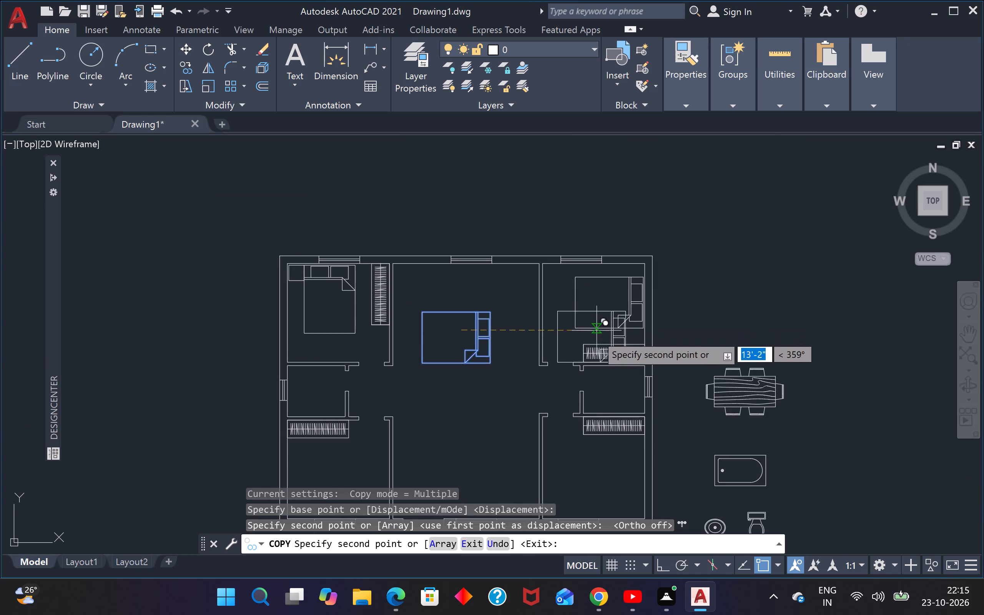
pyautogui.scroll(-1, 626, 362)
pyautogui.scroll(2, 615, 429)
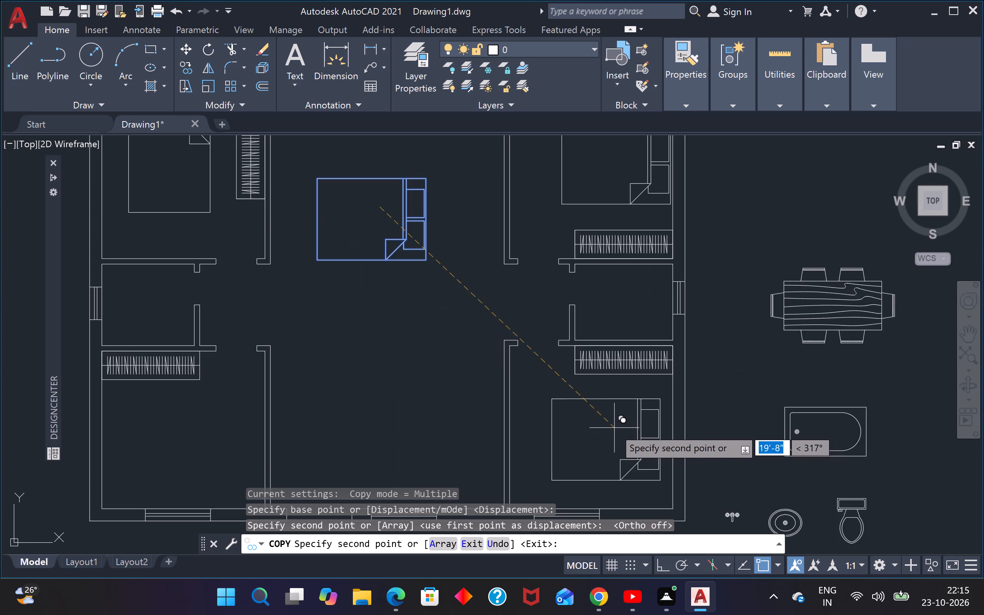
pyautogui.moveTo(612, 426); pyautogui.dragTo(621, 372, button='middle')
pyautogui.scroll(2, 623, 377)
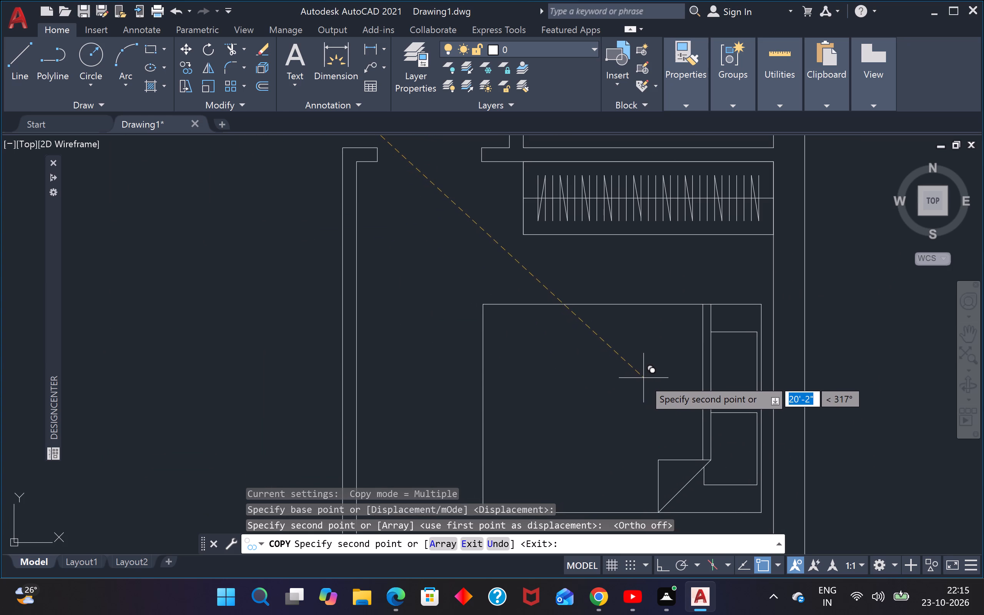
pyautogui.click(651, 385)
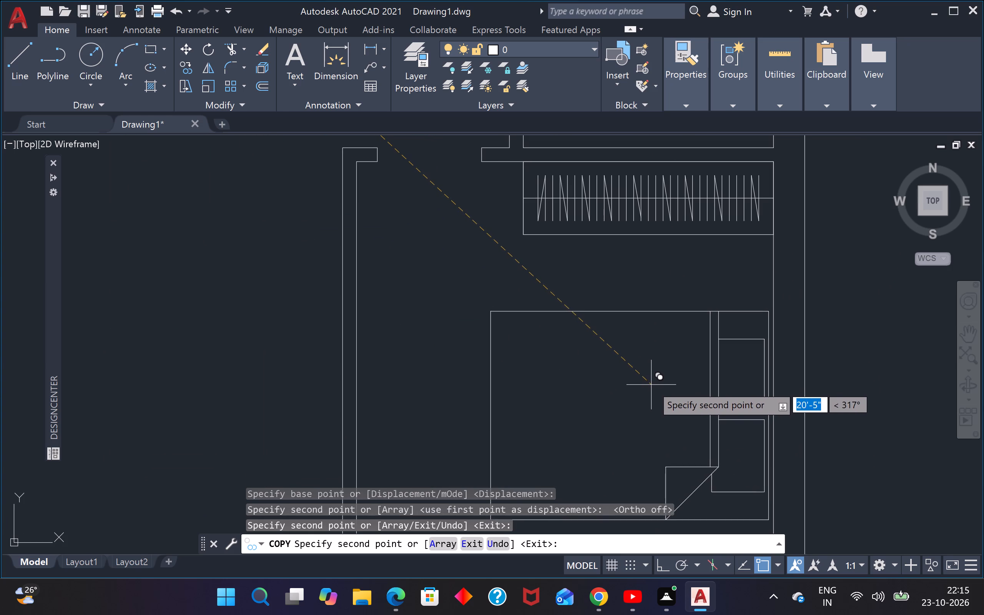
pyautogui.scroll(-3, 640, 378)
pyautogui.scroll(-1, 612, 366)
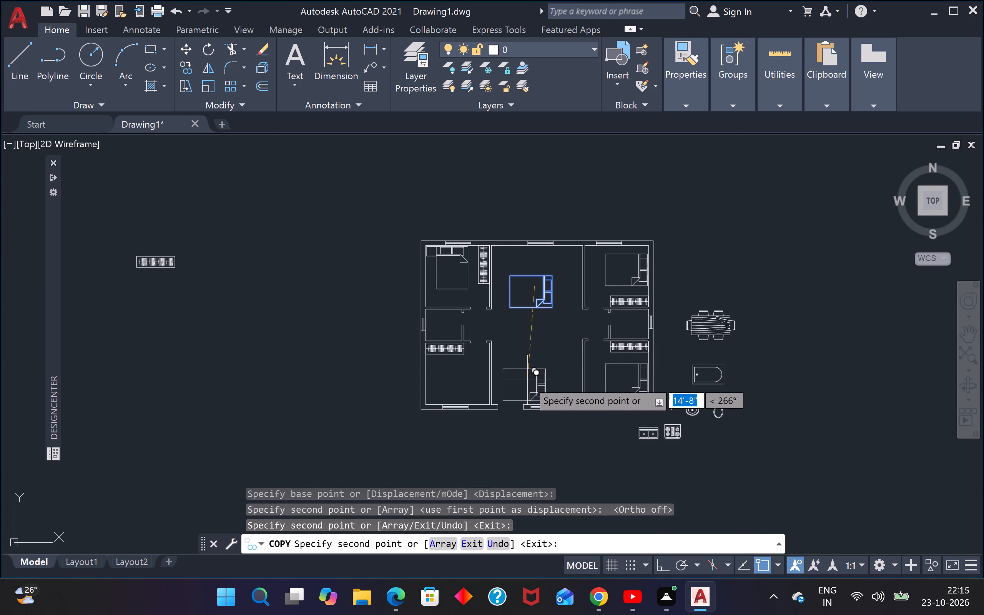
pyautogui.press('Escape')
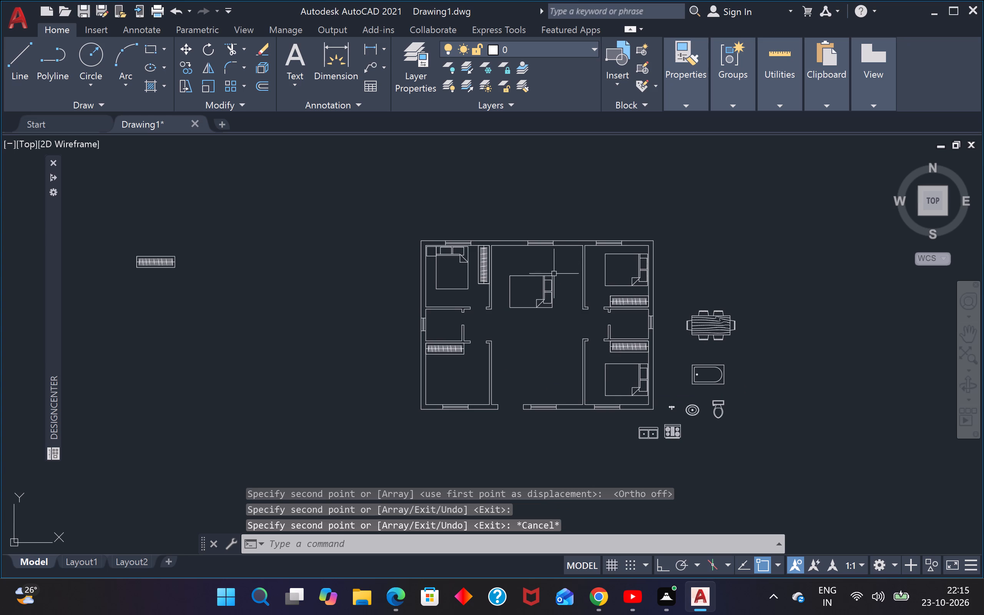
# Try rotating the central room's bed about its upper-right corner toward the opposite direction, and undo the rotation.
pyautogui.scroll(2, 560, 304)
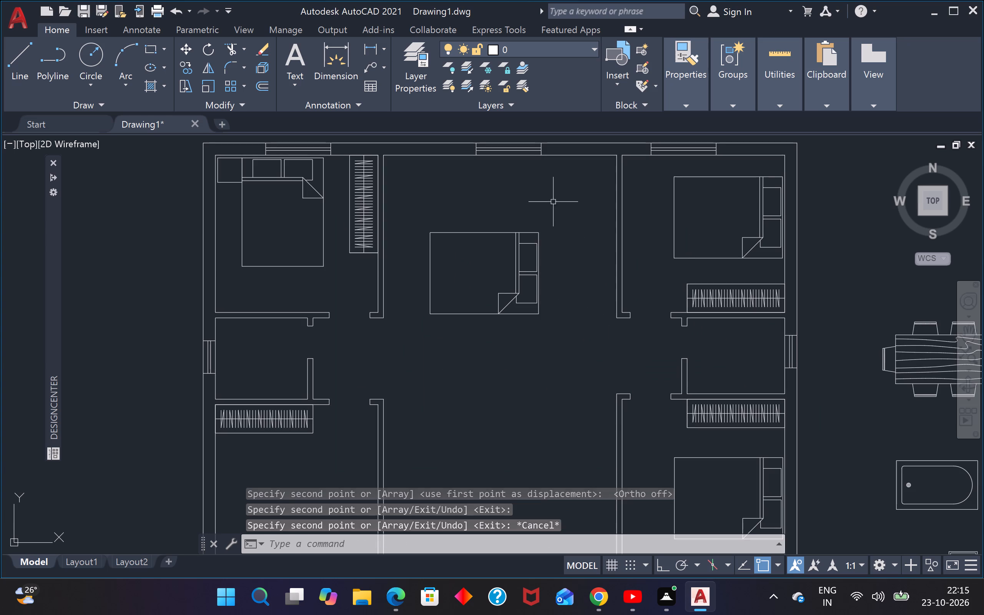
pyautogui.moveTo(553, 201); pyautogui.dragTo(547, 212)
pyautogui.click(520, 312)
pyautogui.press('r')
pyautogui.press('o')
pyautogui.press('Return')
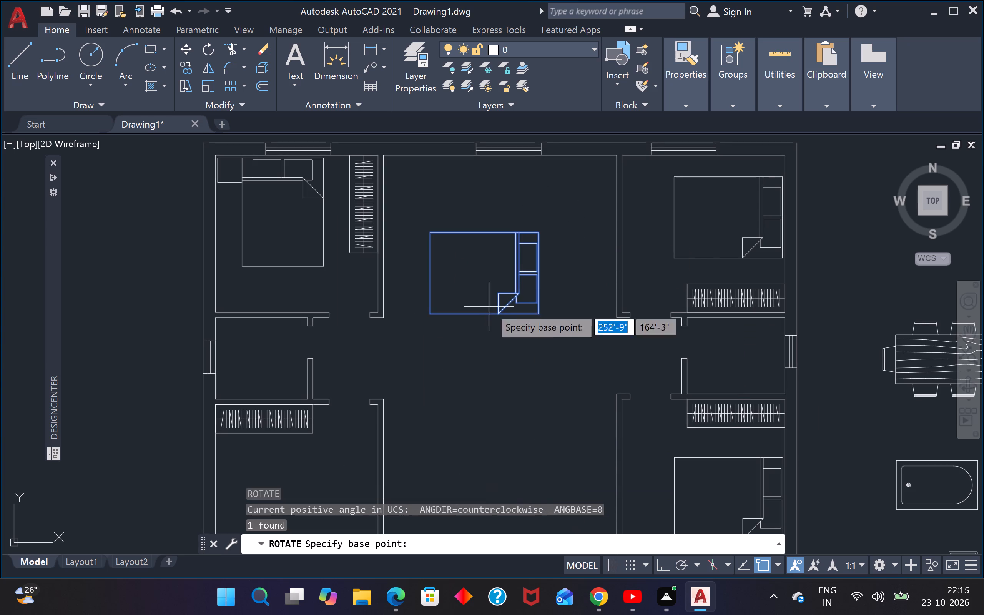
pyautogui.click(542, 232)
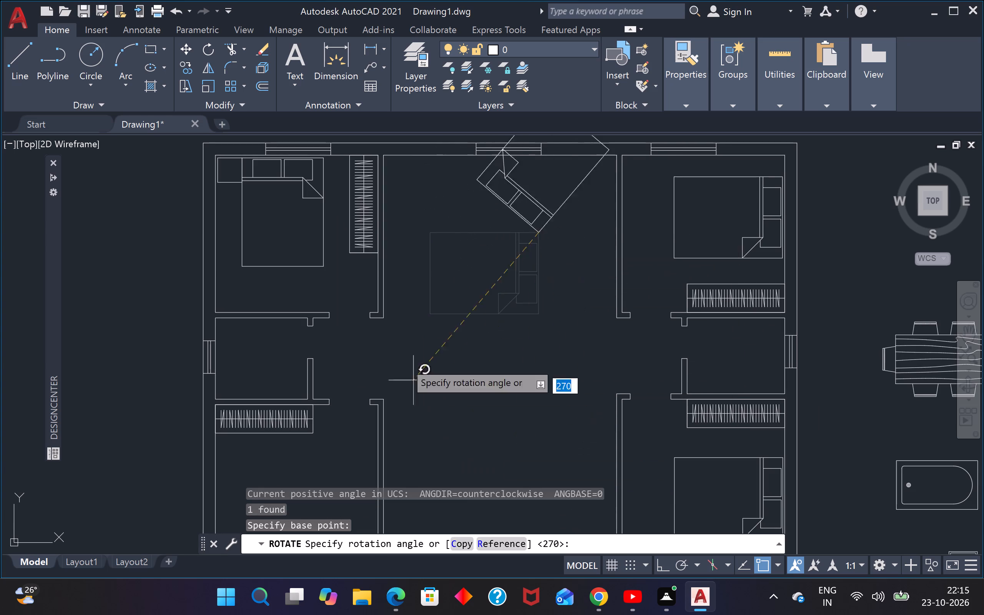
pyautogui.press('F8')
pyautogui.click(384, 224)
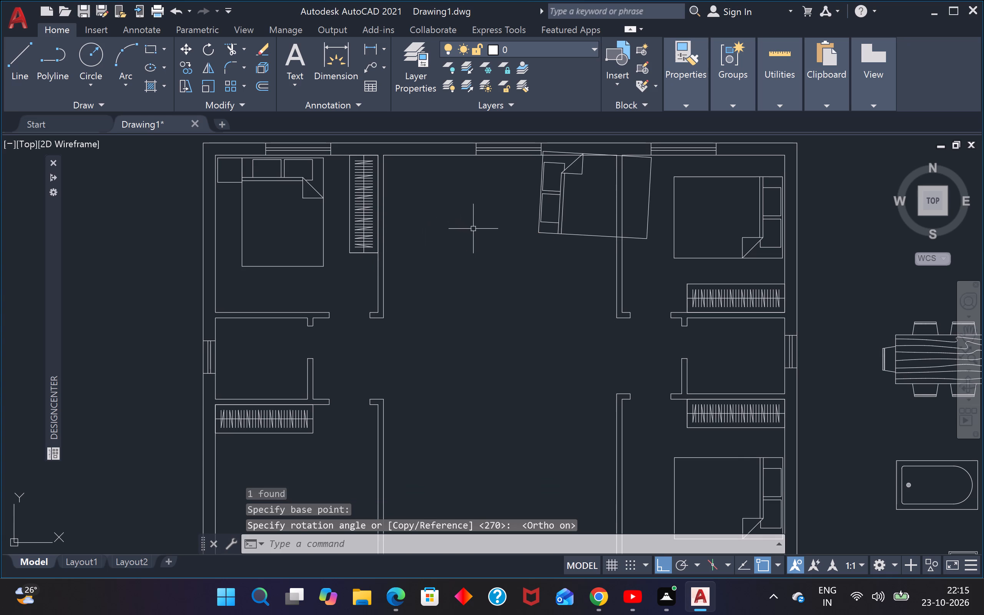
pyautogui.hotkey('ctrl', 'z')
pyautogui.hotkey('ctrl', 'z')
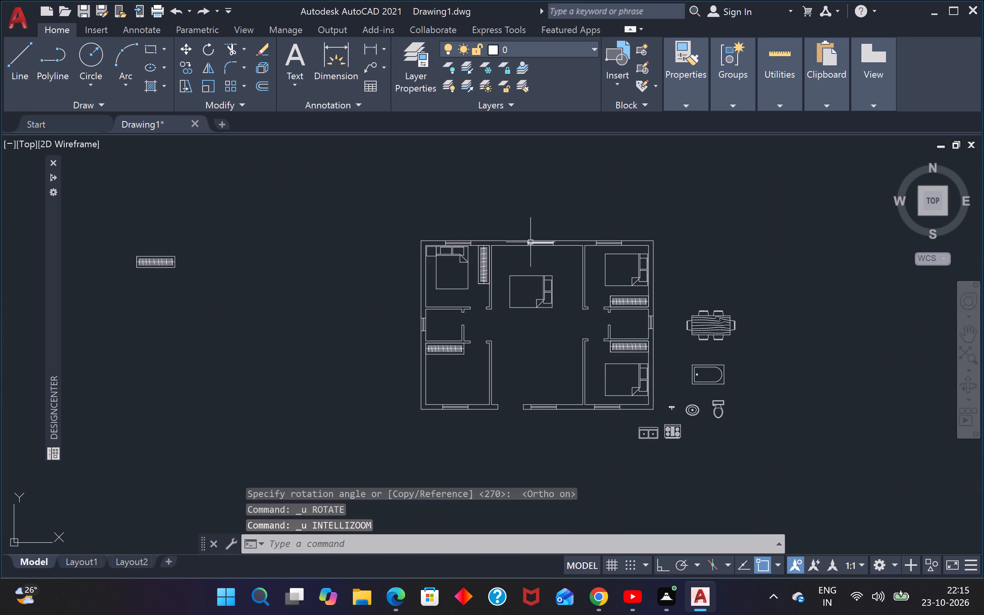
# Rotate the central room's bed 180° about its upper-right corner so its pillows point toward the plan's left side.
pyautogui.scroll(2, 536, 297)
pyautogui.moveTo(589, 221); pyautogui.dragTo(586, 226)
pyautogui.click(537, 298)
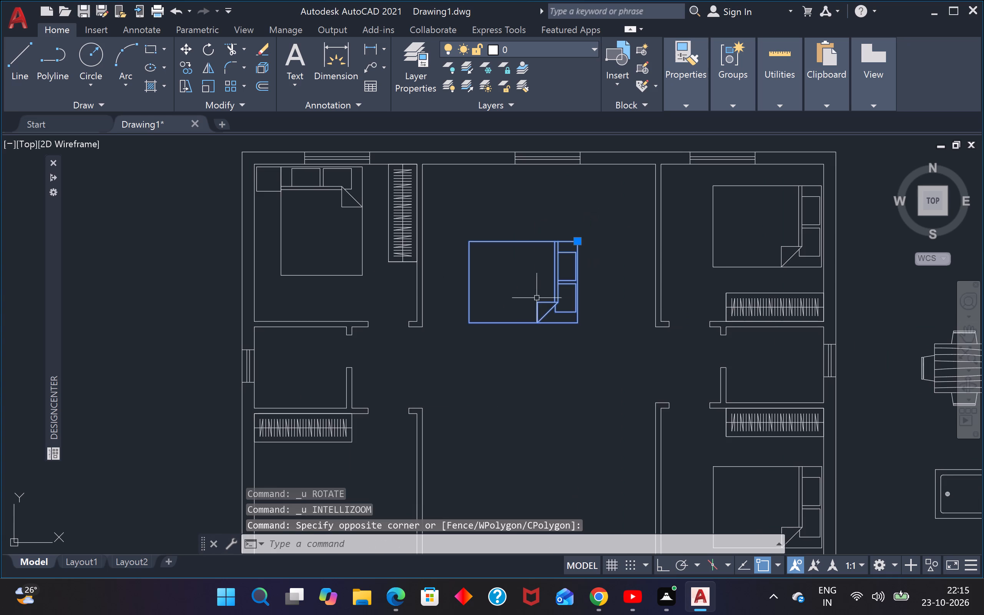
pyautogui.press('r')
pyautogui.press('o')
pyautogui.press('Return')
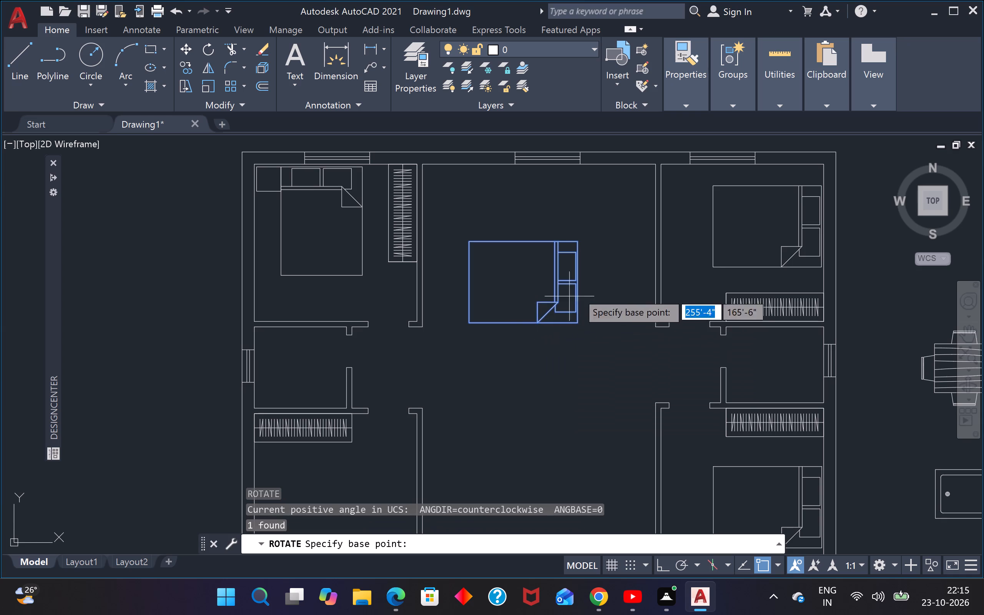
pyautogui.click(573, 239)
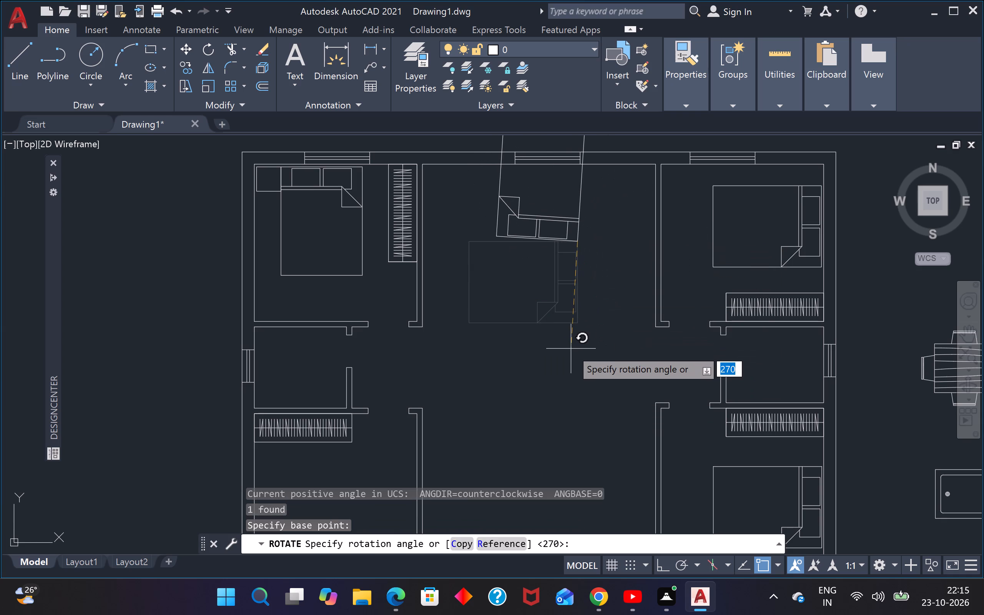
pyautogui.press('F8')
pyautogui.click(491, 266)
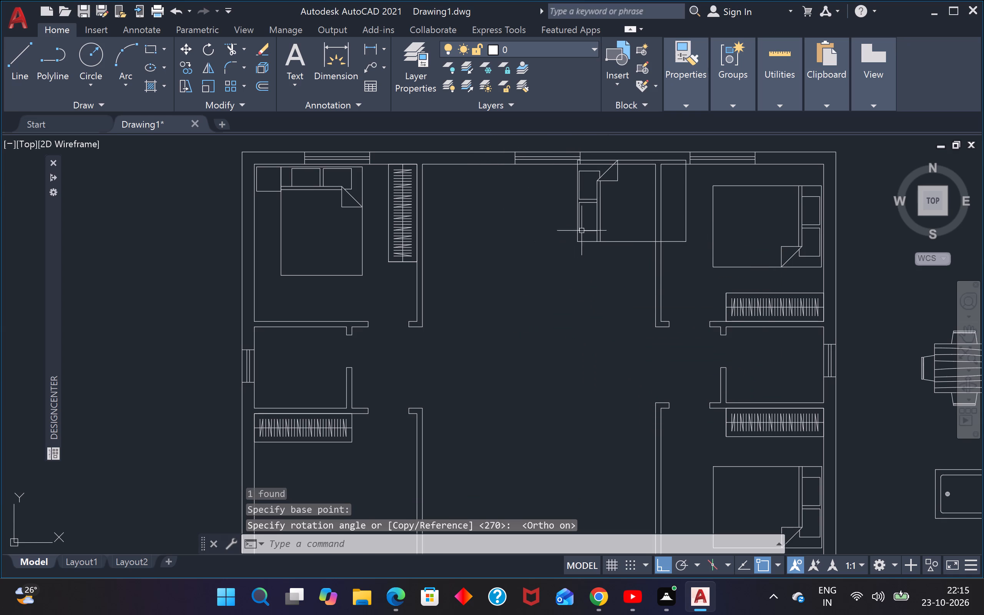
# Move the rotated bed from the central room into the lower-left room, below the lined symbol with its headboard near the left wall.
pyautogui.moveTo(642, 209); pyautogui.dragTo(636, 215)
pyautogui.click(589, 283)
pyautogui.press('m')
pyautogui.press('space')
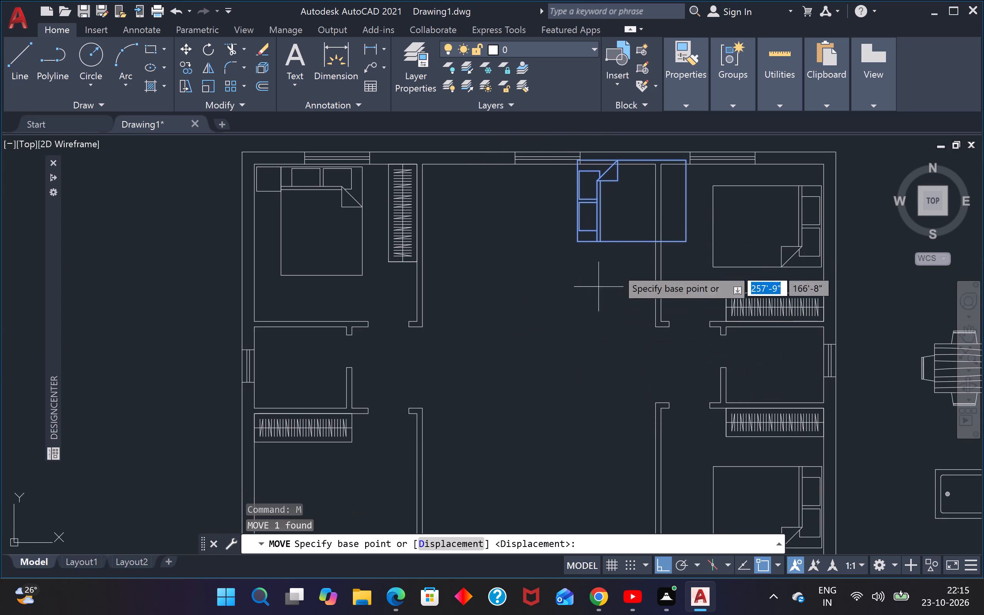
pyautogui.click(638, 197)
pyautogui.press('F8')
pyautogui.scroll(-3, 510, 336)
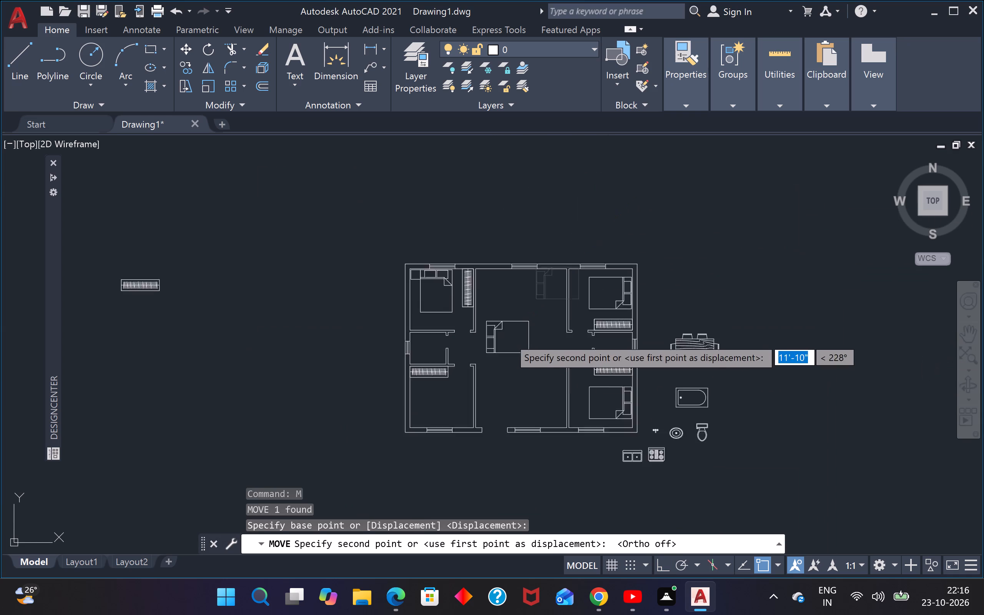
pyautogui.scroll(5, 462, 378)
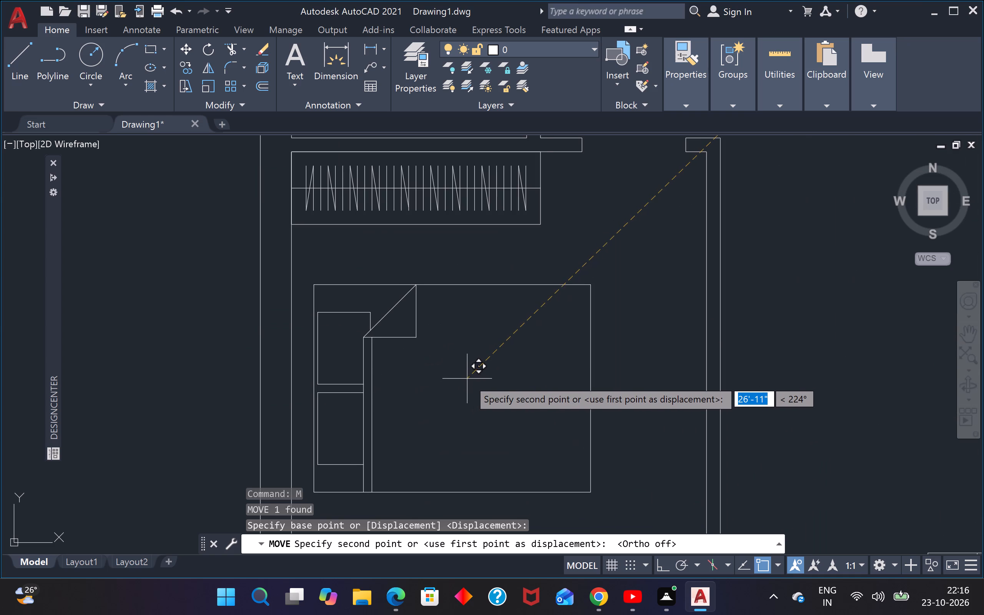
pyautogui.scroll(1, 481, 386)
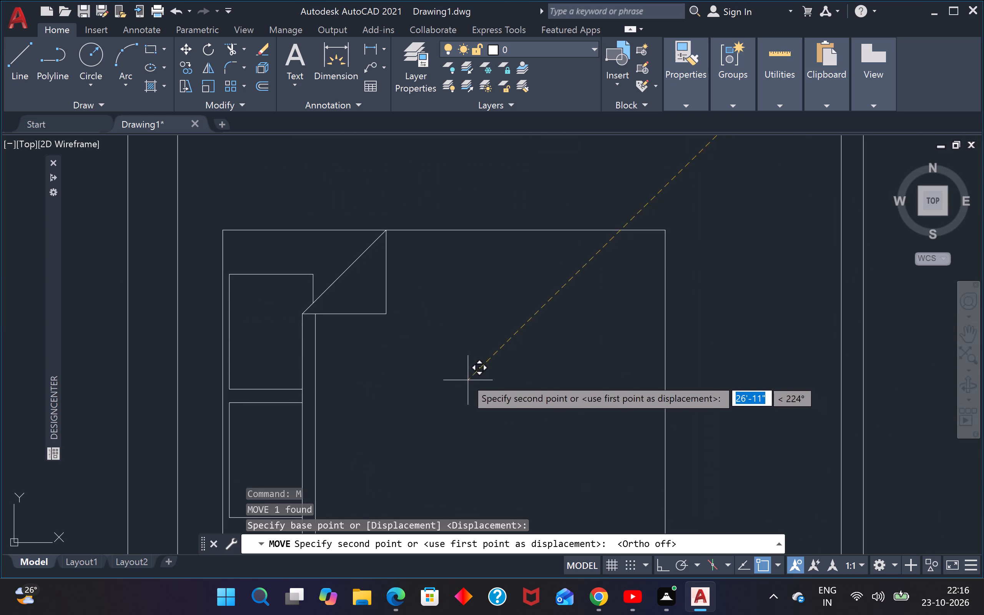
pyautogui.moveTo(461, 365); pyautogui.dragTo(500, 316, button='middle')
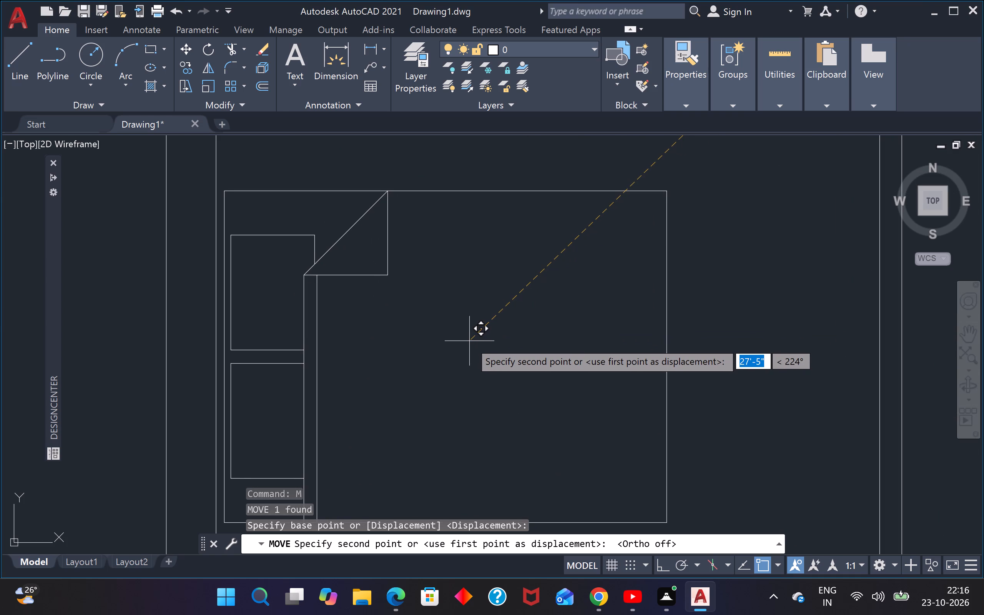
pyautogui.click(469, 341)
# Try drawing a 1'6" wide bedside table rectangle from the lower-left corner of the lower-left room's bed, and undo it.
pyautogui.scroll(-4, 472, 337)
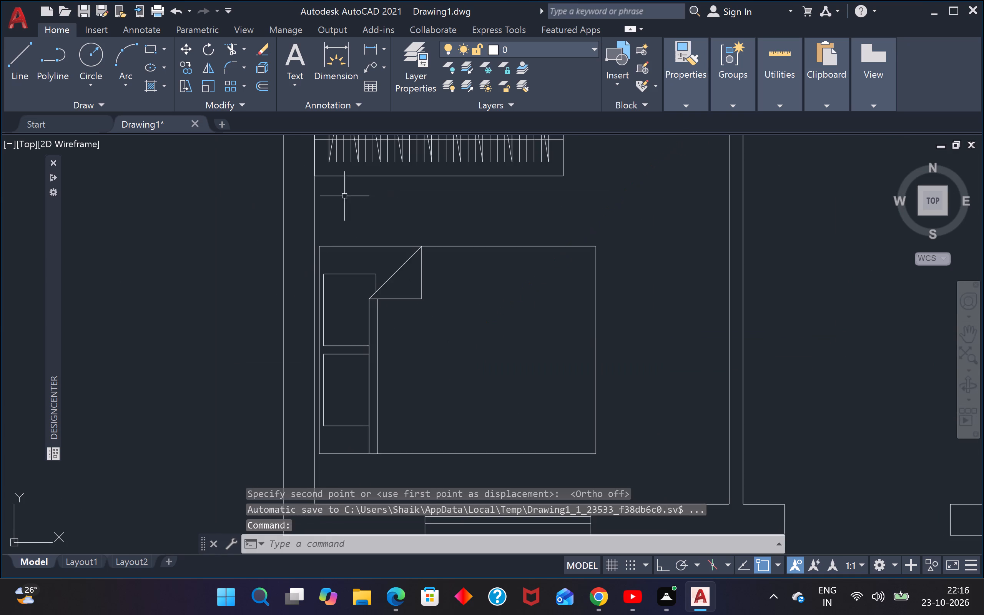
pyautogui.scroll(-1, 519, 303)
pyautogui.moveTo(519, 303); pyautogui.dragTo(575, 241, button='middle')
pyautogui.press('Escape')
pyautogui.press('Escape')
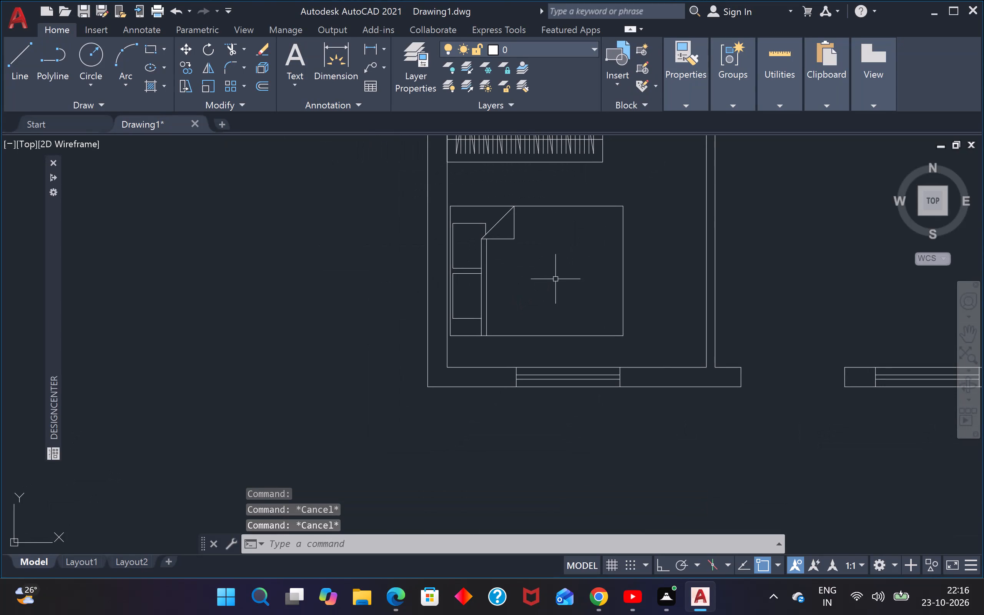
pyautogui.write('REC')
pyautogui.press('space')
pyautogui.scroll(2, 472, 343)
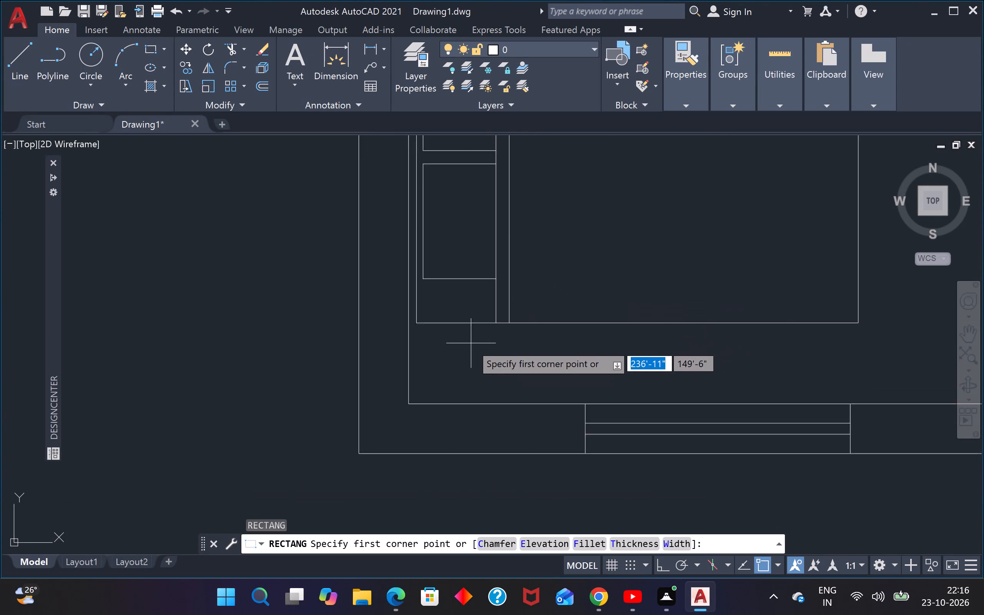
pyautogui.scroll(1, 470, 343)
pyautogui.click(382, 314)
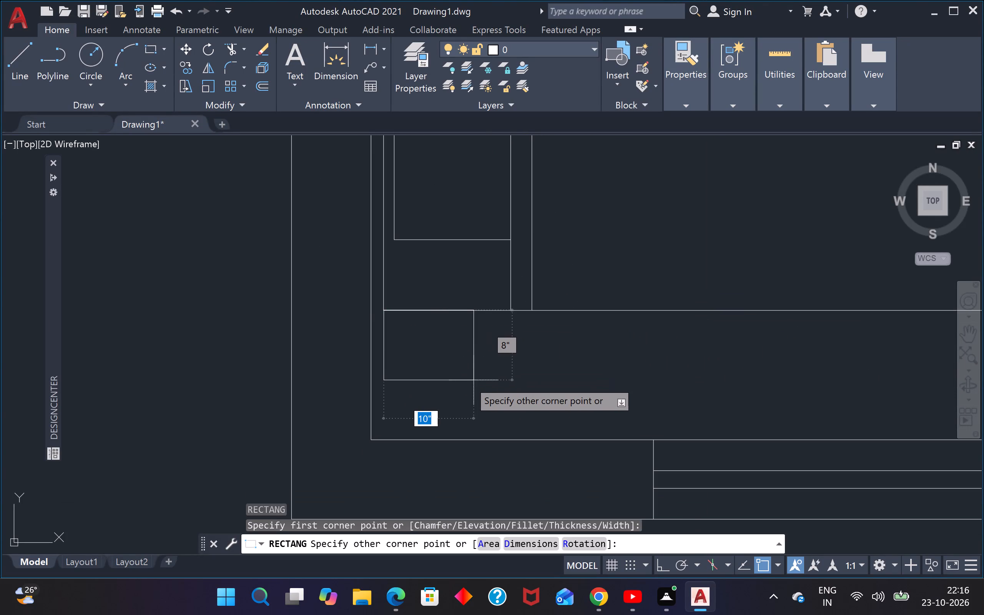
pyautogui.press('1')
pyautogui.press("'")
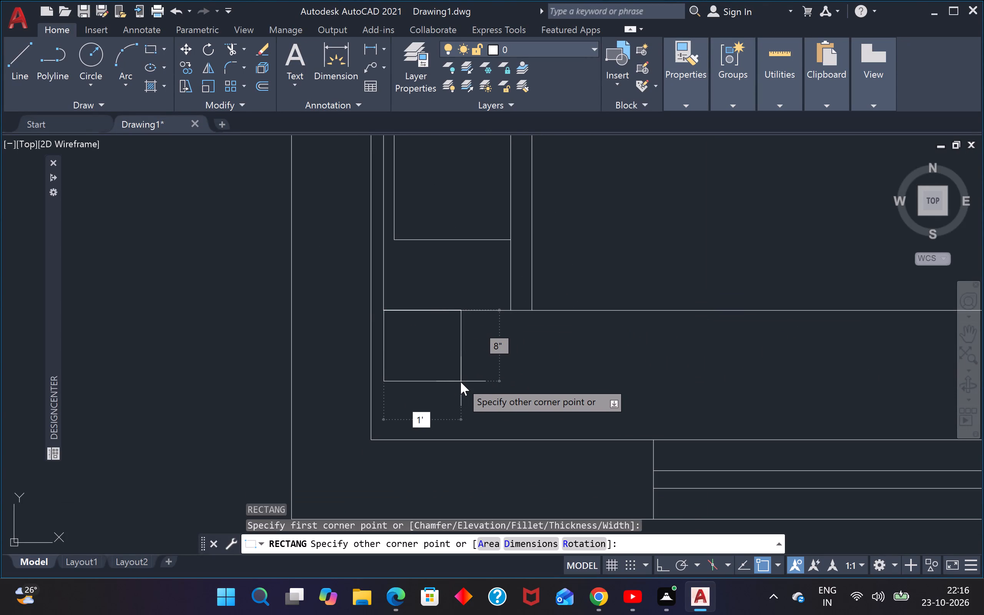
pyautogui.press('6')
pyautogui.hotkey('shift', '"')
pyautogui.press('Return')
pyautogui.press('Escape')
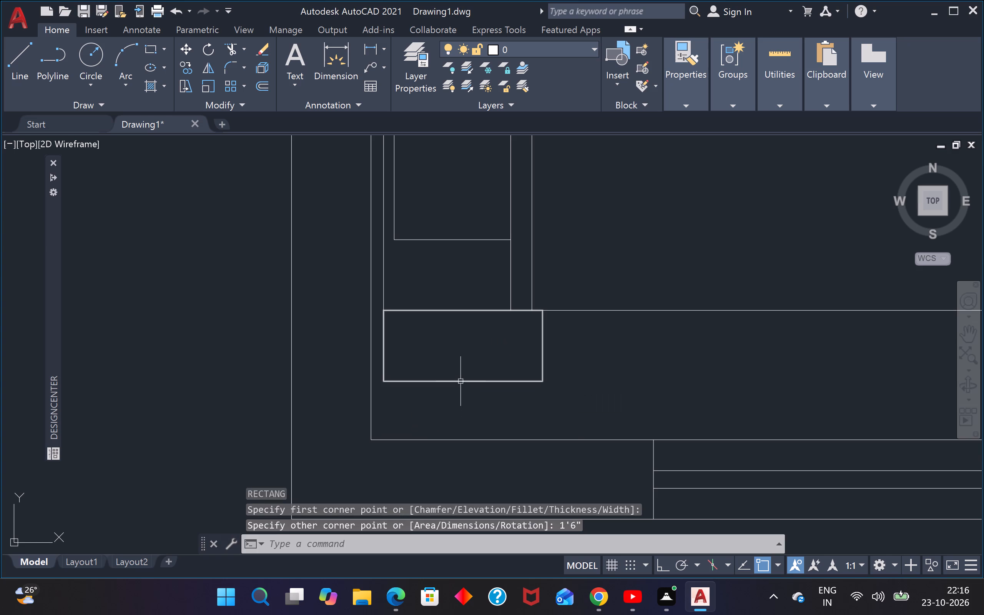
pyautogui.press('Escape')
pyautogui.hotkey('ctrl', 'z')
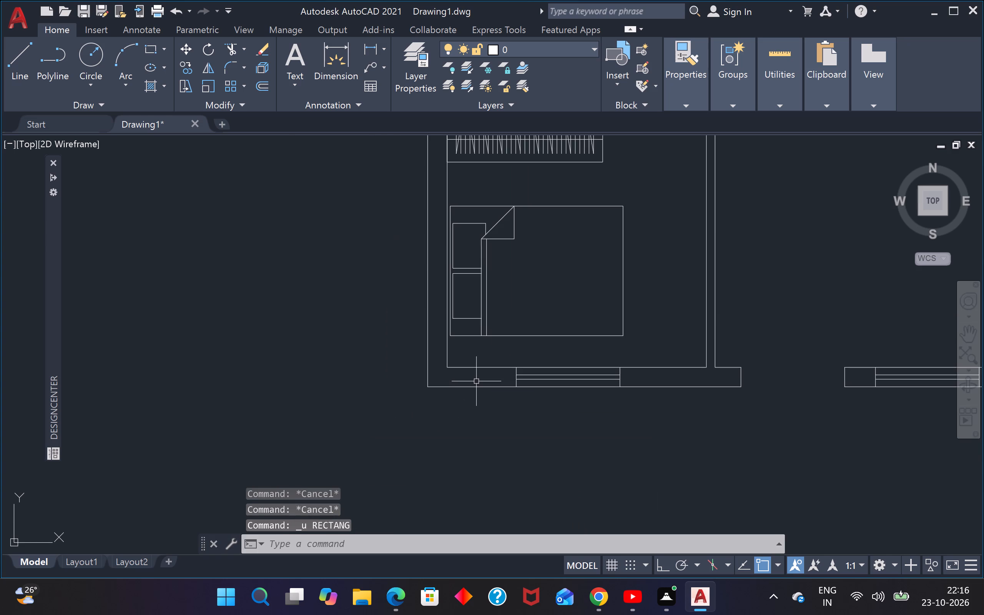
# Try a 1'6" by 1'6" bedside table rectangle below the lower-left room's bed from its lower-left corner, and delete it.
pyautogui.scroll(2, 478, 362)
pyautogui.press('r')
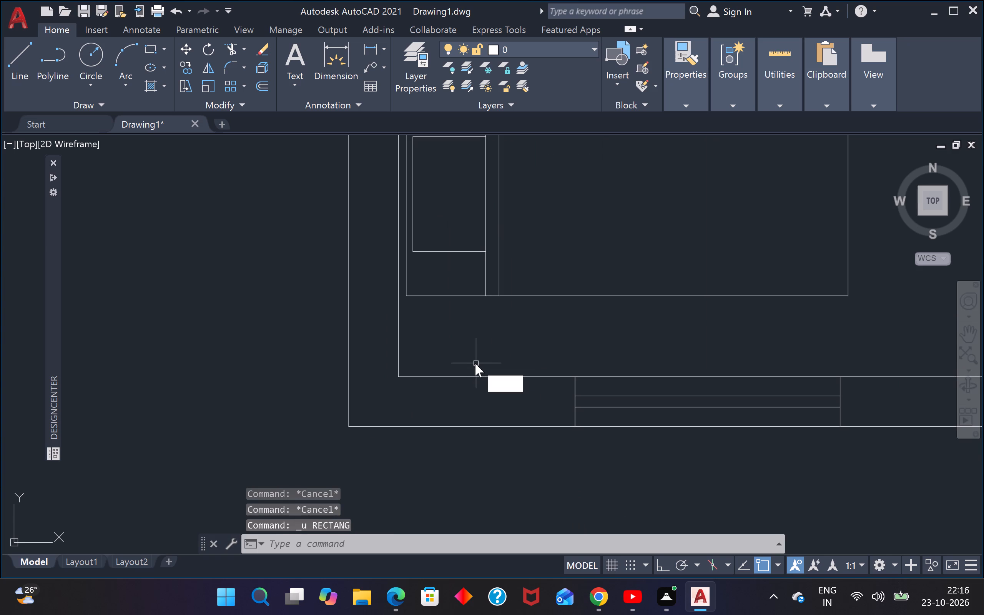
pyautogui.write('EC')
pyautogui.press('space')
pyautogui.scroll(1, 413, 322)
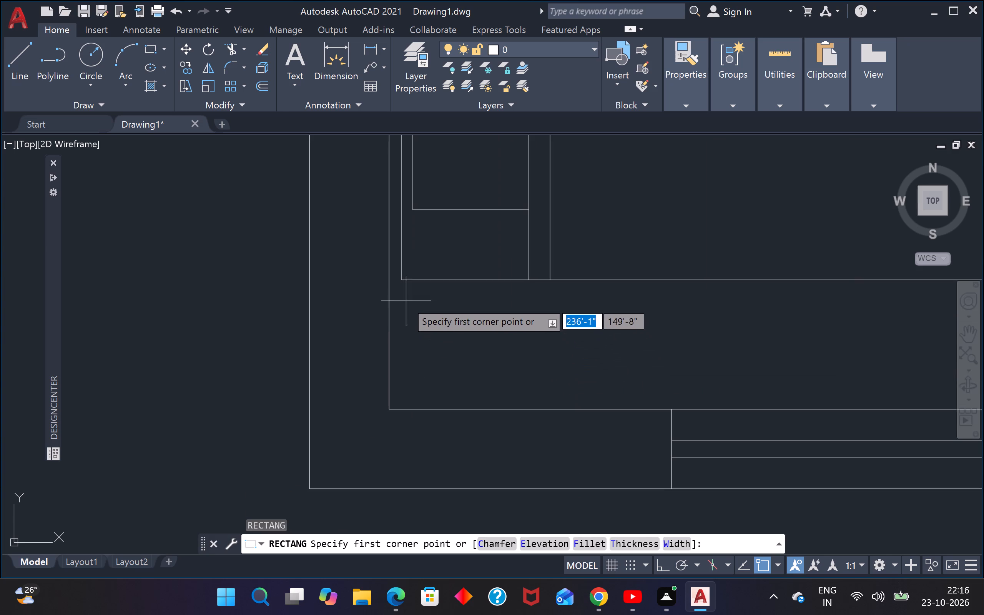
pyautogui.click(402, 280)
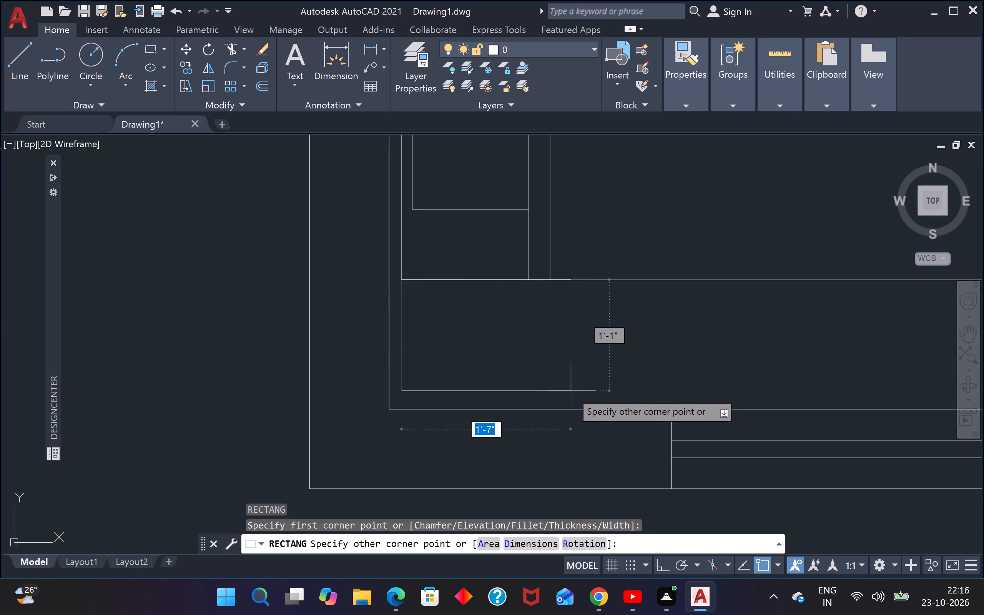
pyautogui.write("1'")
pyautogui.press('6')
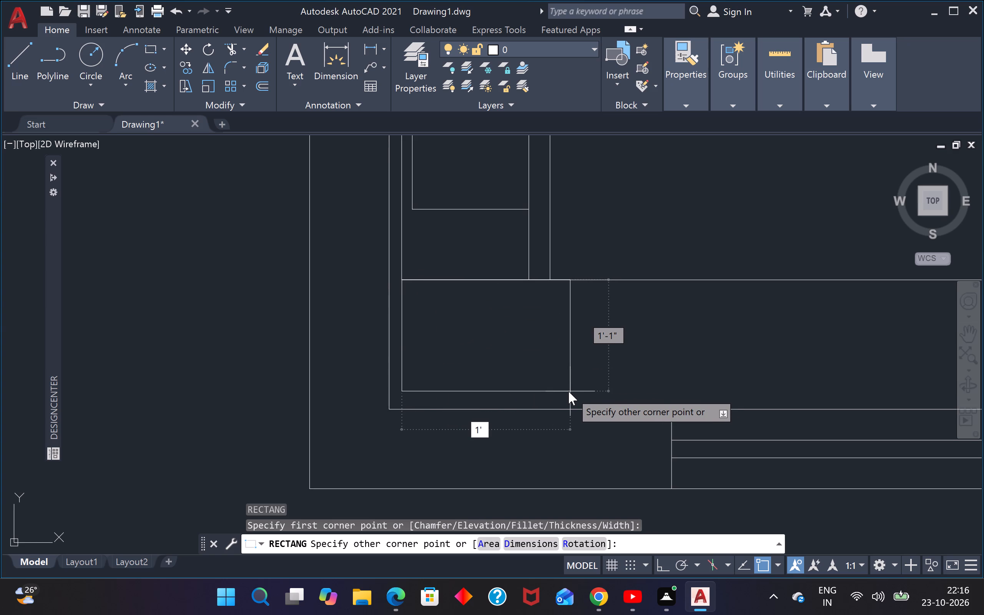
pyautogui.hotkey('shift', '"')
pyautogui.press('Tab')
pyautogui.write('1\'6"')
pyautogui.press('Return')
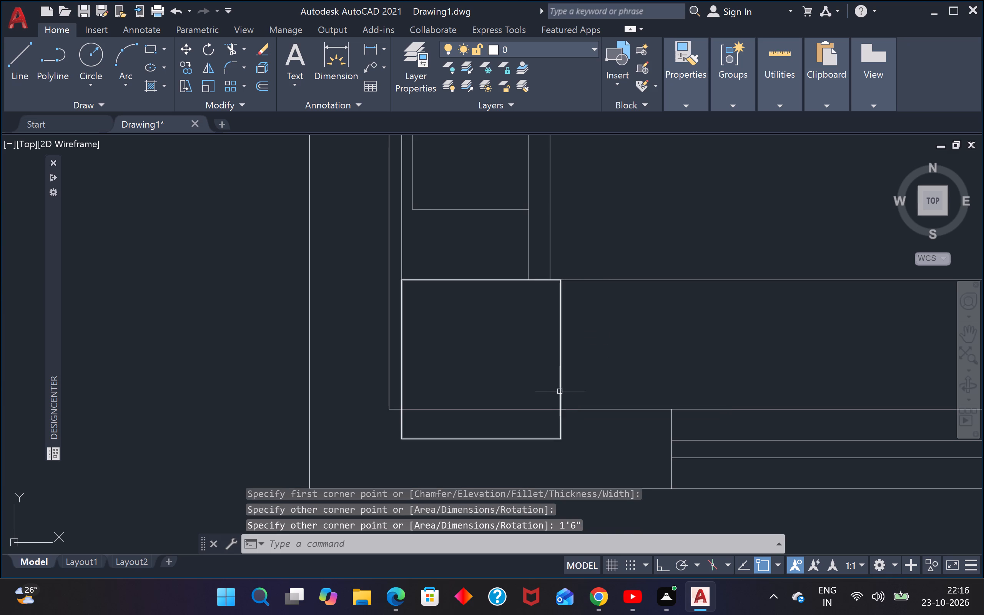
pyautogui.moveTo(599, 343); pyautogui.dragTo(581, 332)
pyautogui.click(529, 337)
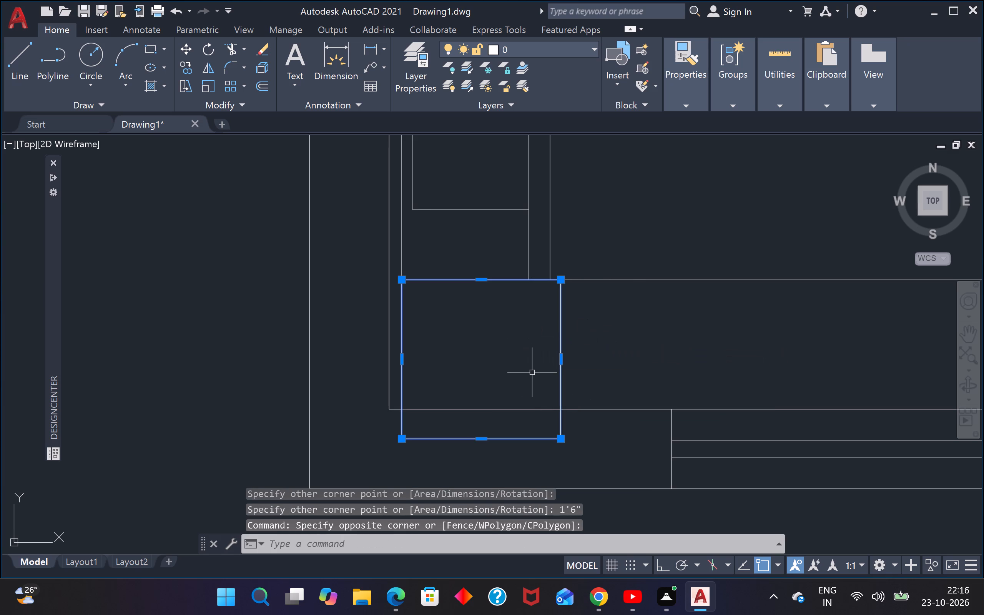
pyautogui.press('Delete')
# Measure the gap between the bed and the lined symbol above it in the lower-left room.
pyautogui.scroll(-5, 531, 380)
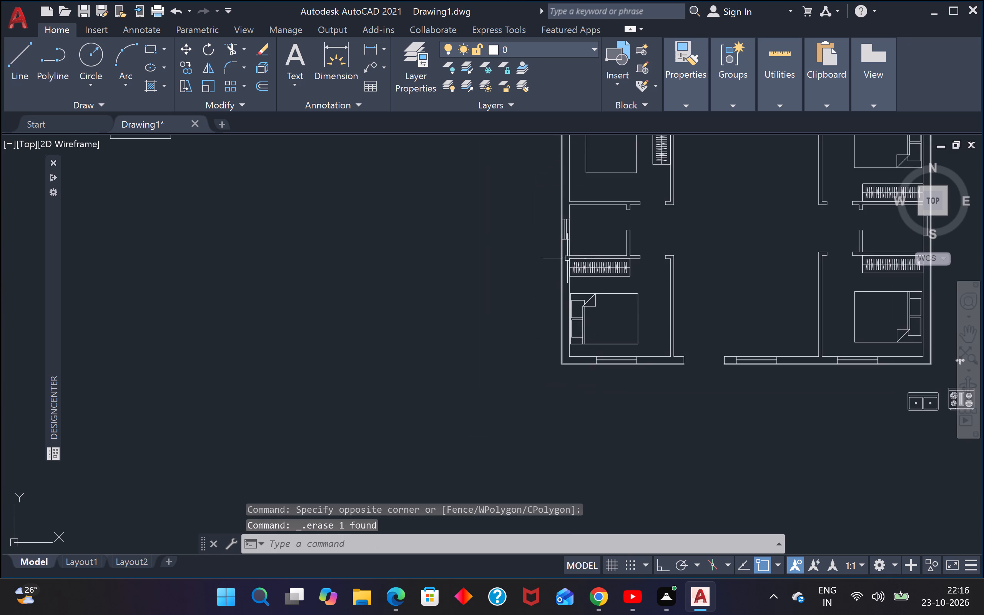
pyautogui.scroll(5, 575, 283)
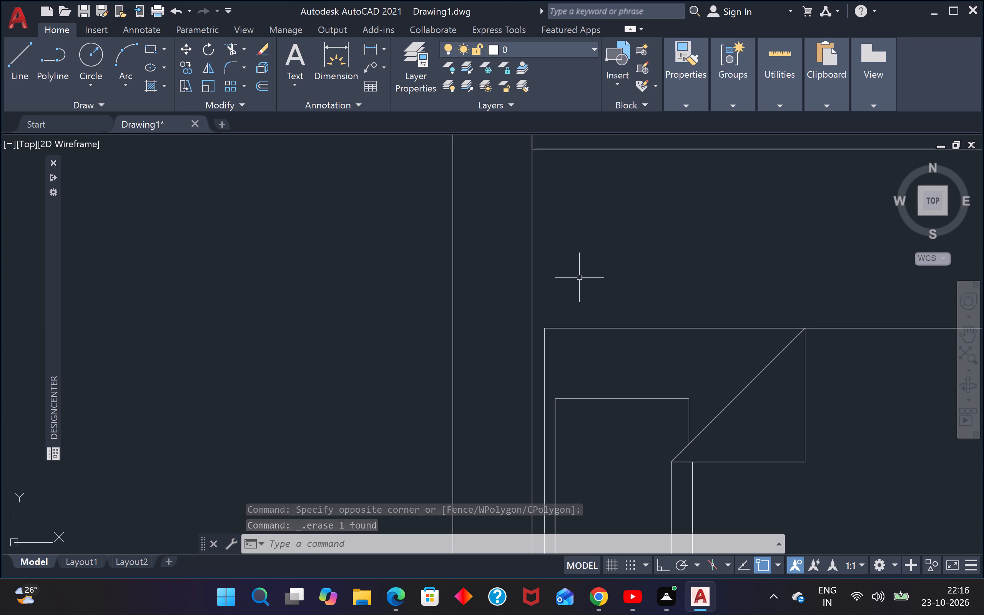
pyautogui.click(793, 51)
pyautogui.click(772, 130)
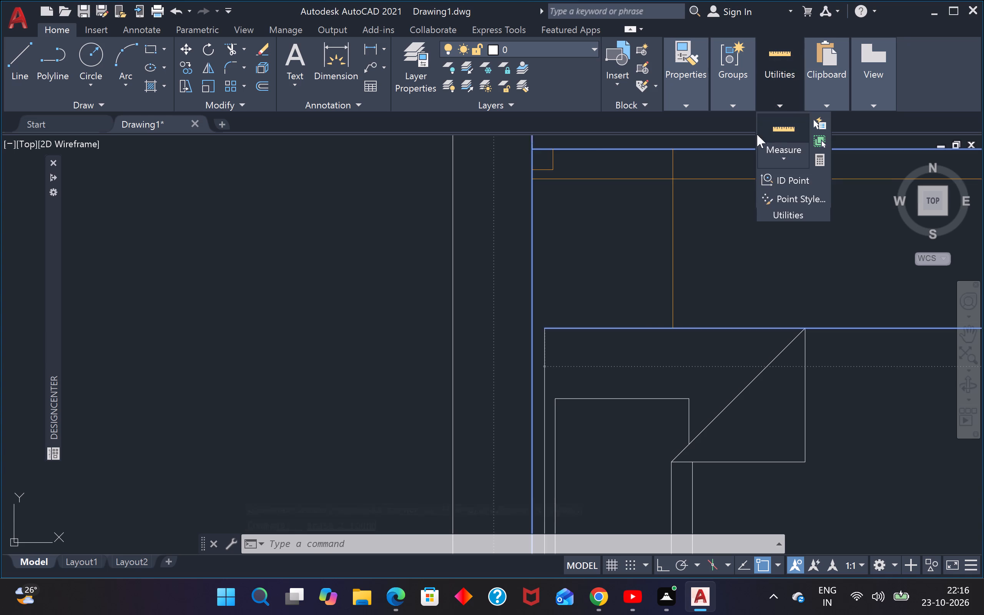
pyautogui.scroll(-2, 573, 268)
pyautogui.moveTo(575, 268); pyautogui.dragTo(522, 269, button='middle')
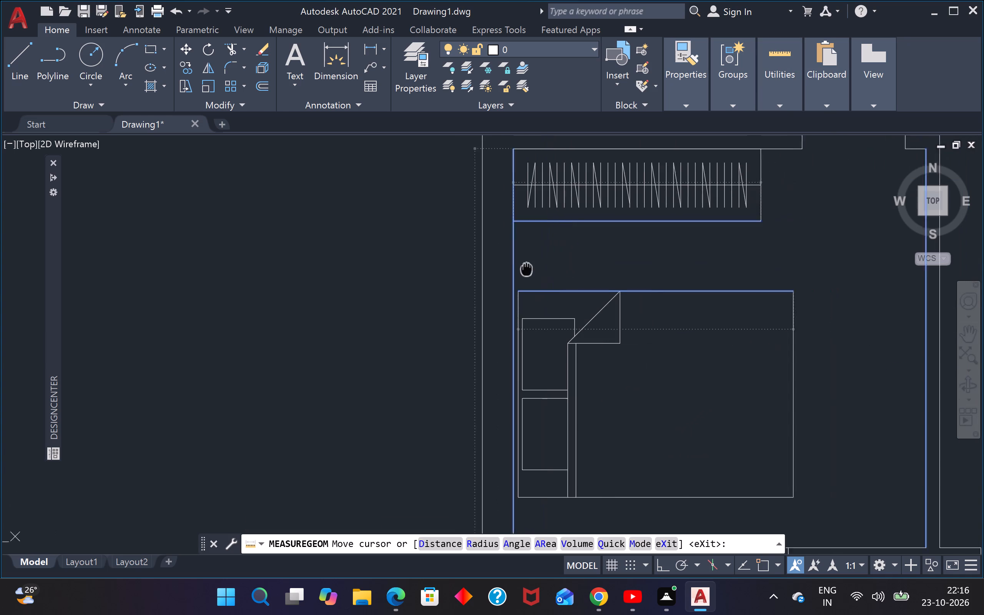
pyautogui.moveTo(522, 269); pyautogui.dragTo(518, 270, button='middle')
pyautogui.press('Escape')
pyautogui.press('Escape')
pyautogui.press('Escape')
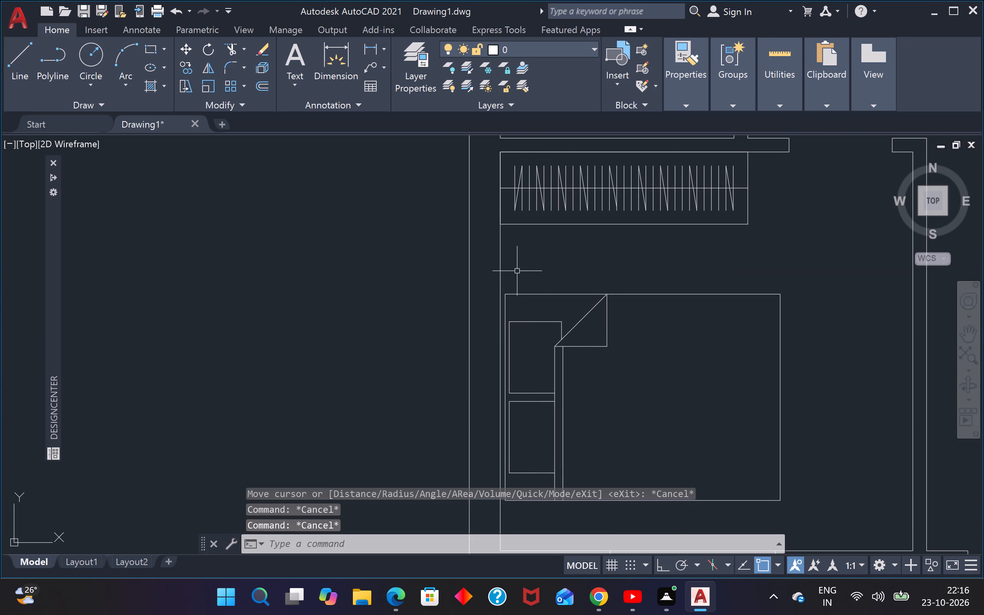
# Draw a 1' by 1' bedside table rectangle above the lower-left room's bed, starting at the bed's upper-left corner.
pyautogui.press('r')
pyautogui.press('e')
pyautogui.press('c')
pyautogui.press('space')
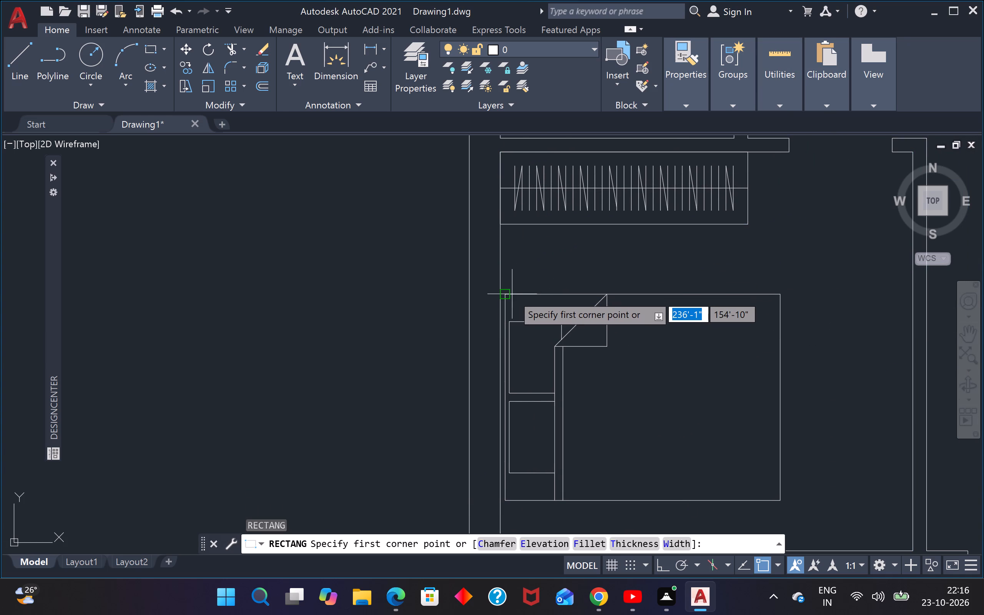
pyautogui.scroll(2, 509, 294)
pyautogui.click(500, 294)
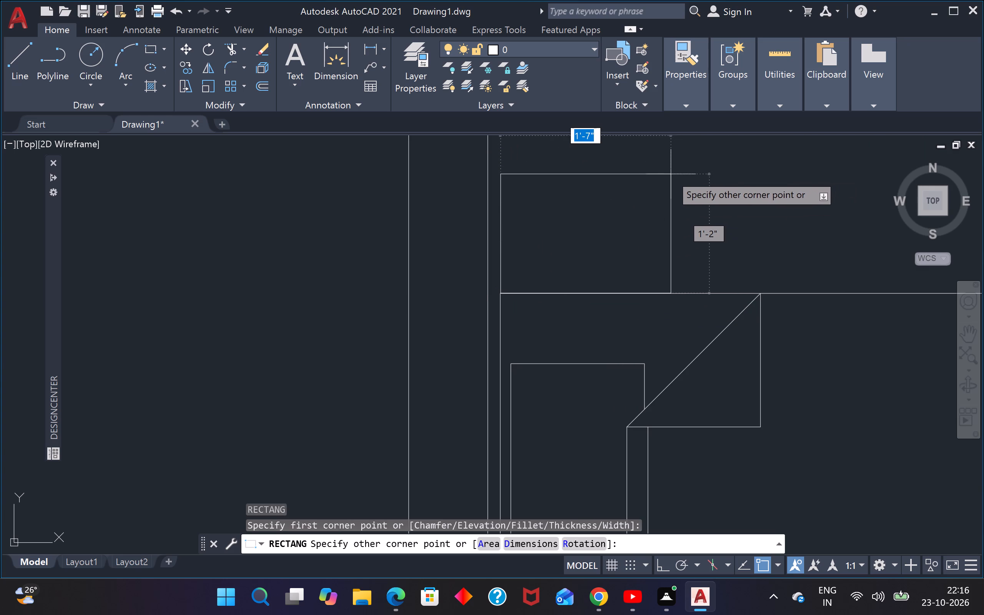
pyautogui.press('1')
pyautogui.press("'")
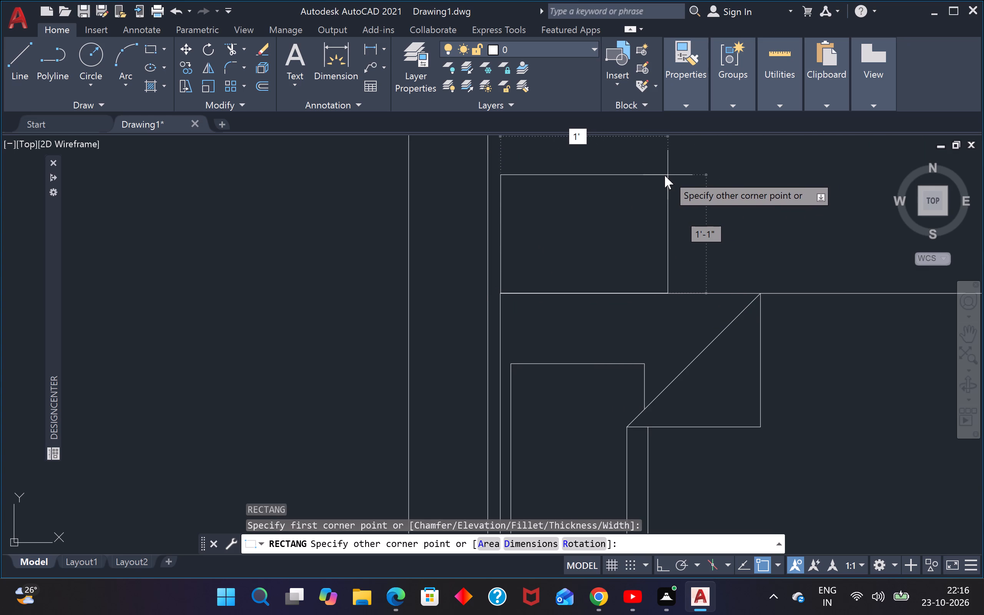
pyautogui.press('Tab')
pyautogui.write("1'")
pyautogui.press('Return')
# Draw a 1' by 1' bedside table rectangle below the lower-left room's bed, starting at the bed's lower-left corner.
pyautogui.scroll(-4, 664, 177)
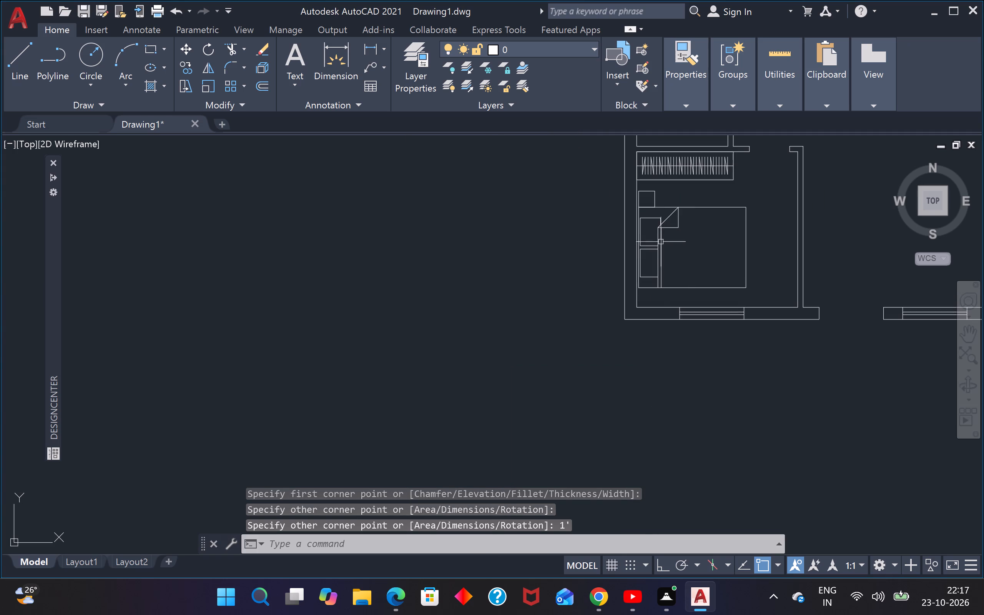
pyautogui.scroll(1, 660, 290)
pyautogui.scroll(-2, 655, 288)
pyautogui.scroll(3, 647, 293)
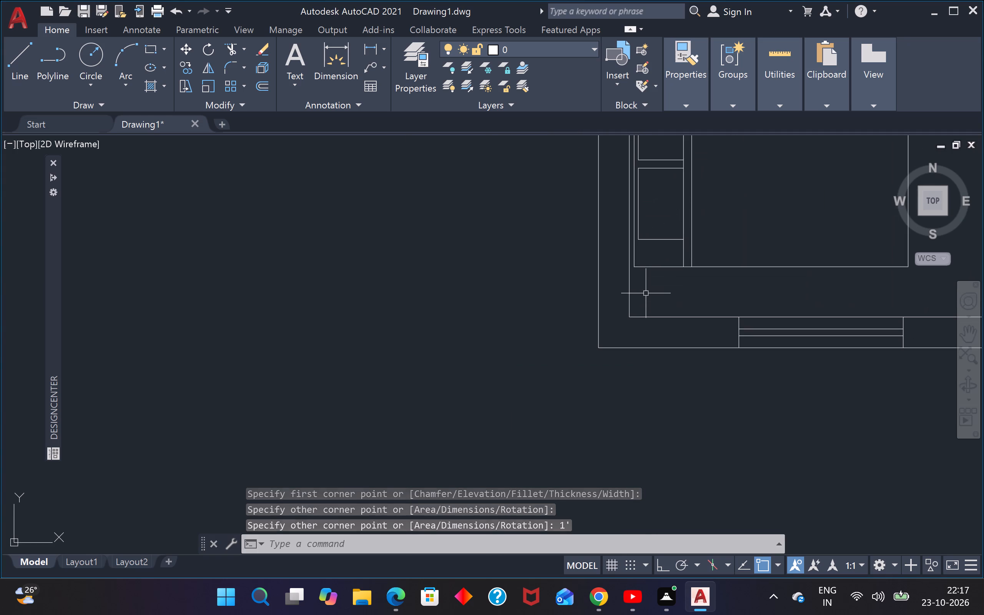
pyautogui.write('REC')
pyautogui.press('space')
pyautogui.scroll(2, 636, 265)
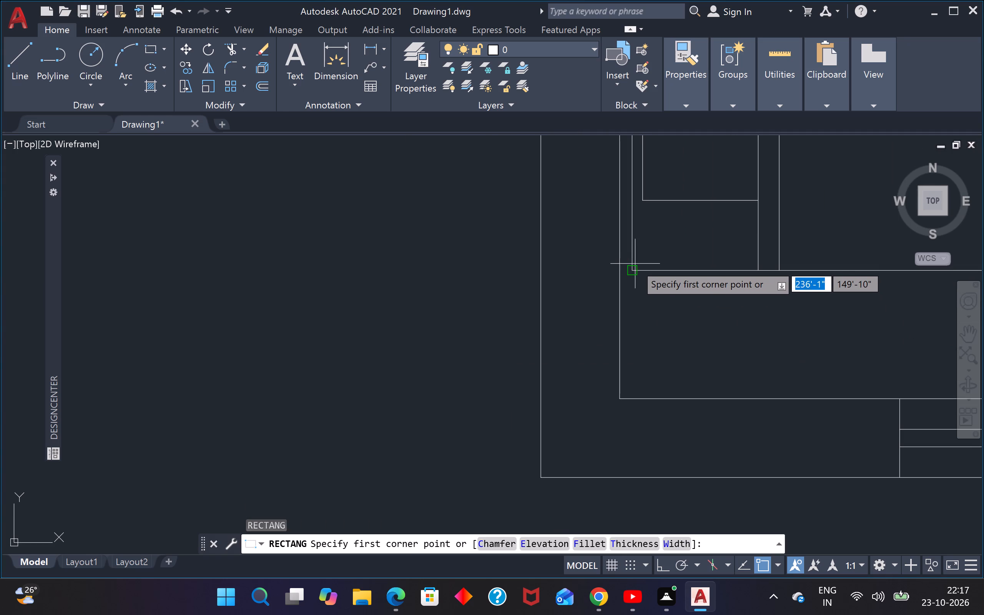
pyautogui.click(635, 272)
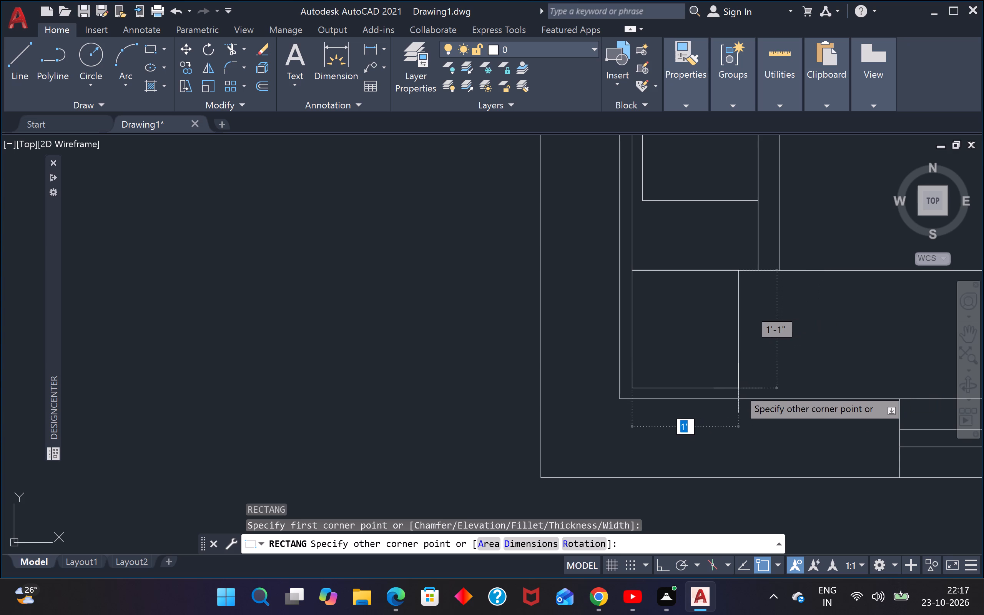
pyautogui.press('1')
pyautogui.press("'")
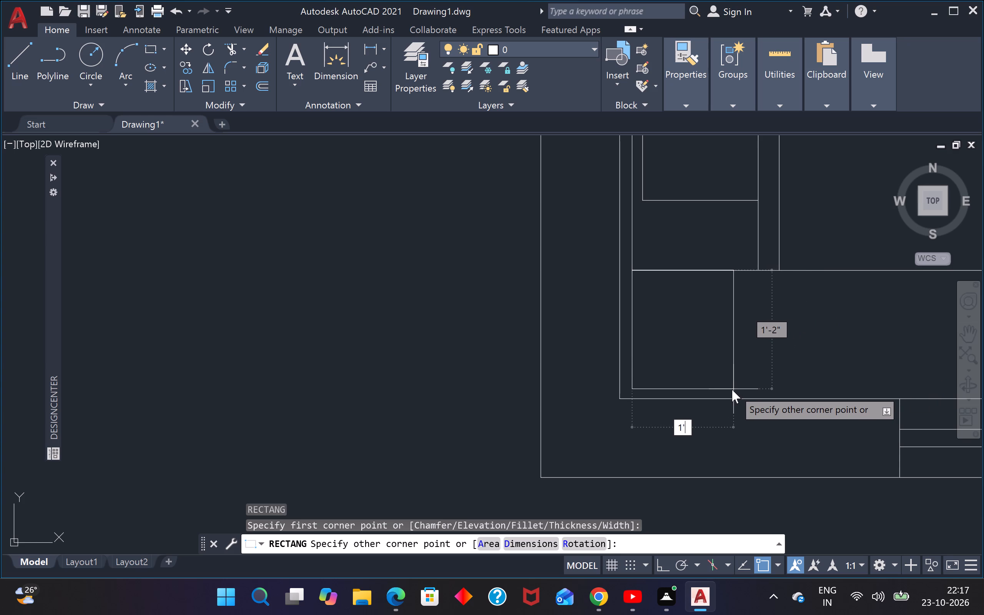
pyautogui.press('Tab')
pyautogui.write("1'")
pyautogui.press('Return')
pyautogui.press('Escape')
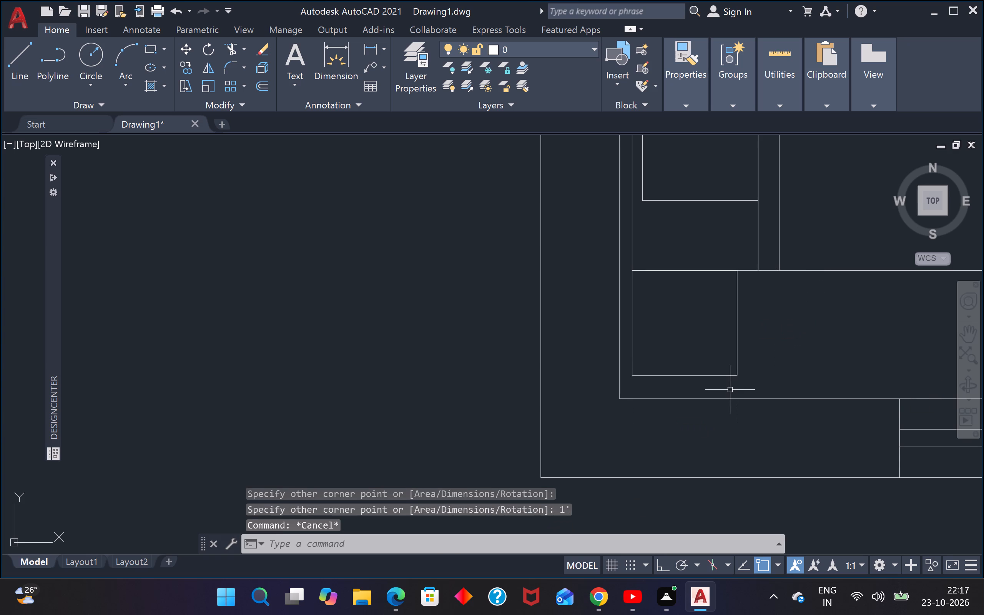
pyautogui.press('Escape')
# Draw a 1' by 1' bedside table rectangle above the upper-right room's bed, starting at the bed's upper-right corner.
pyautogui.scroll(-4, 780, 398)
pyautogui.moveTo(851, 346); pyautogui.dragTo(567, 329, button='middle')
pyautogui.scroll(-2, 568, 324)
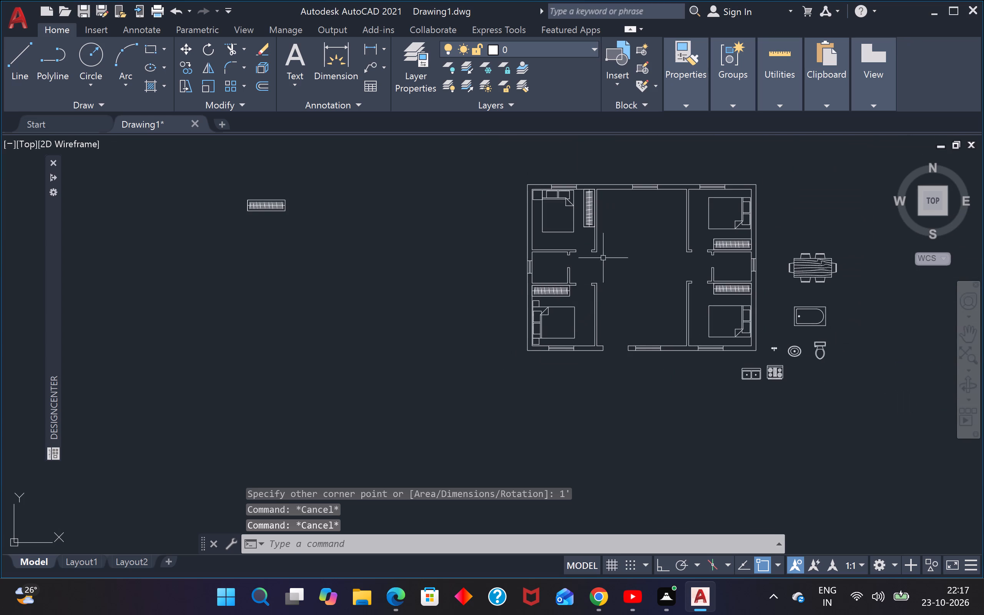
pyautogui.moveTo(606, 250); pyautogui.dragTo(515, 287, button='middle')
pyautogui.scroll(3, 431, 246)
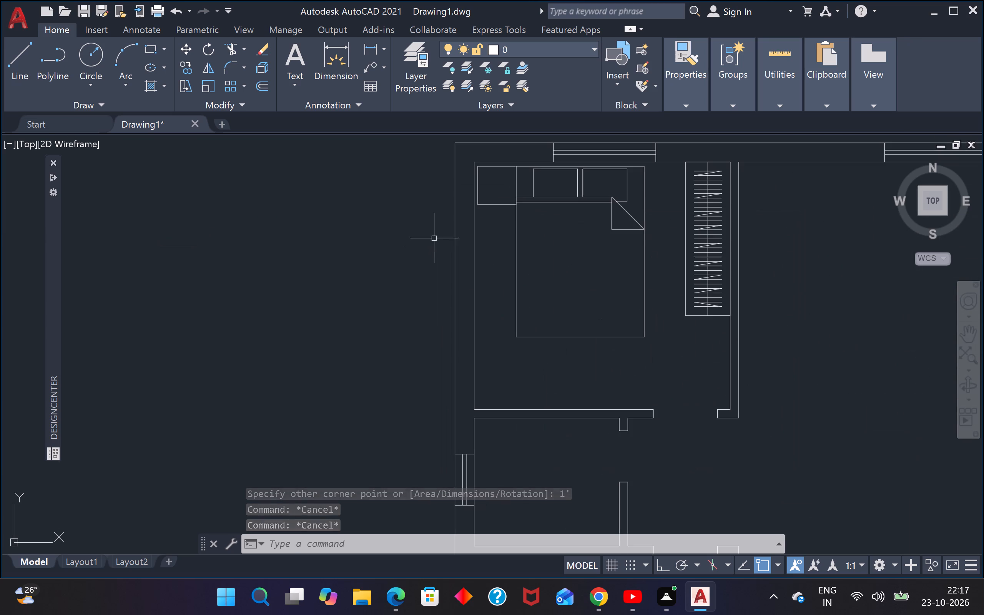
pyautogui.scroll(-1, 504, 219)
pyautogui.moveTo(588, 284); pyautogui.dragTo(364, 306, button='middle')
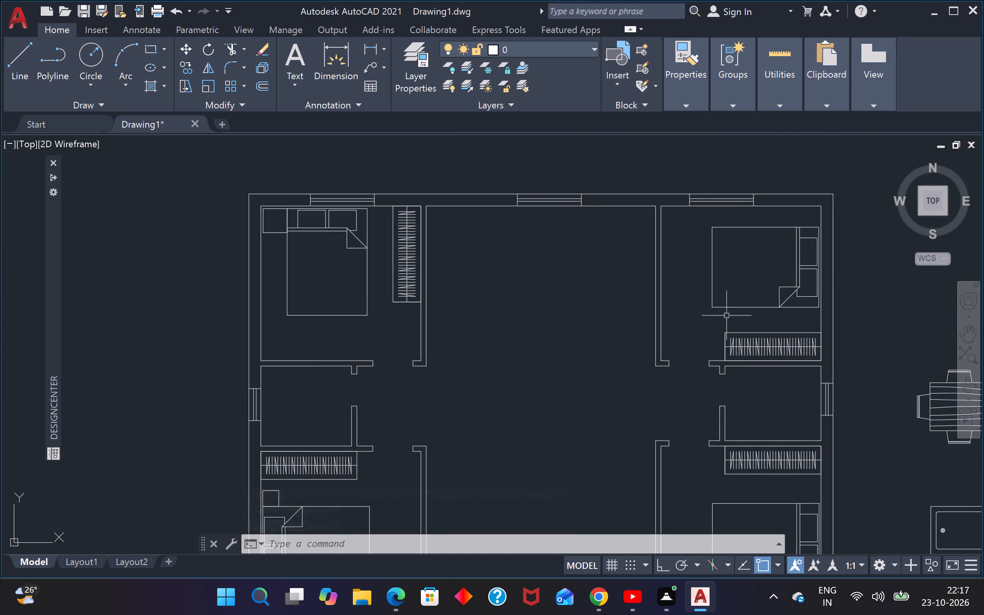
pyautogui.scroll(1, 813, 256)
pyautogui.write('RE')
pyautogui.write('C')
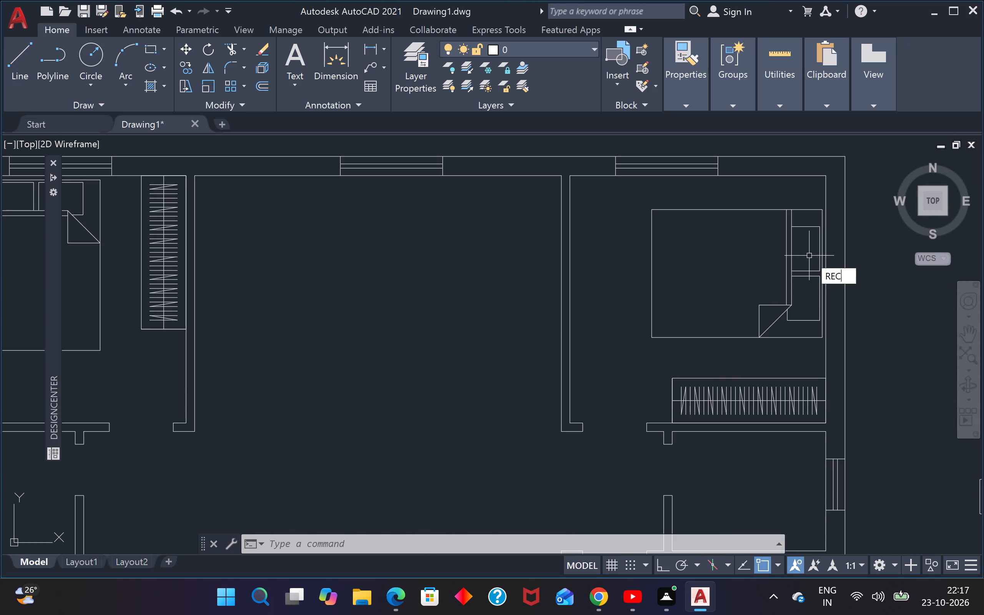
pyautogui.press('space')
pyautogui.scroll(3, 819, 202)
pyautogui.click(833, 234)
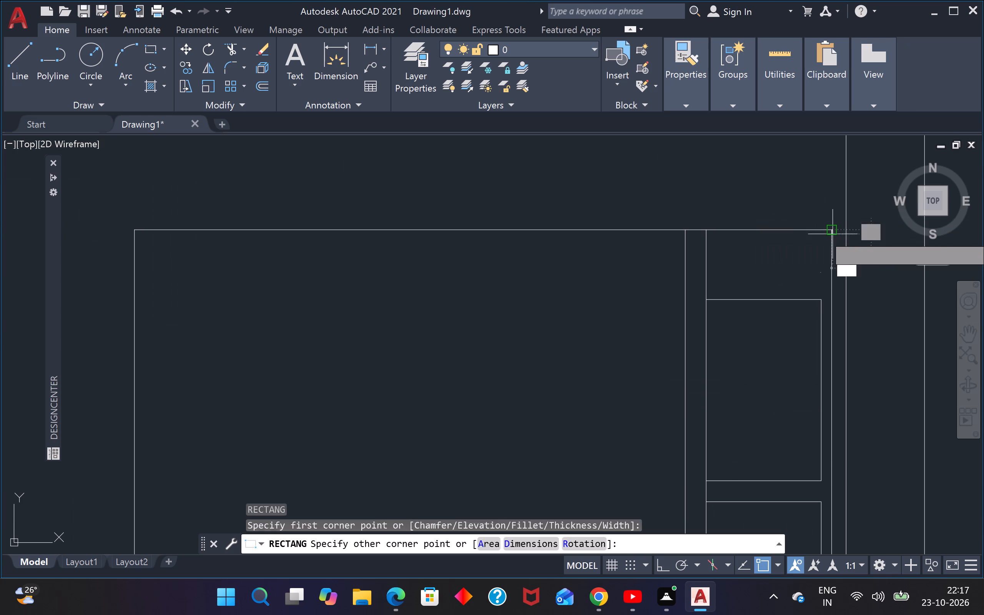
pyautogui.scroll(-3, 809, 233)
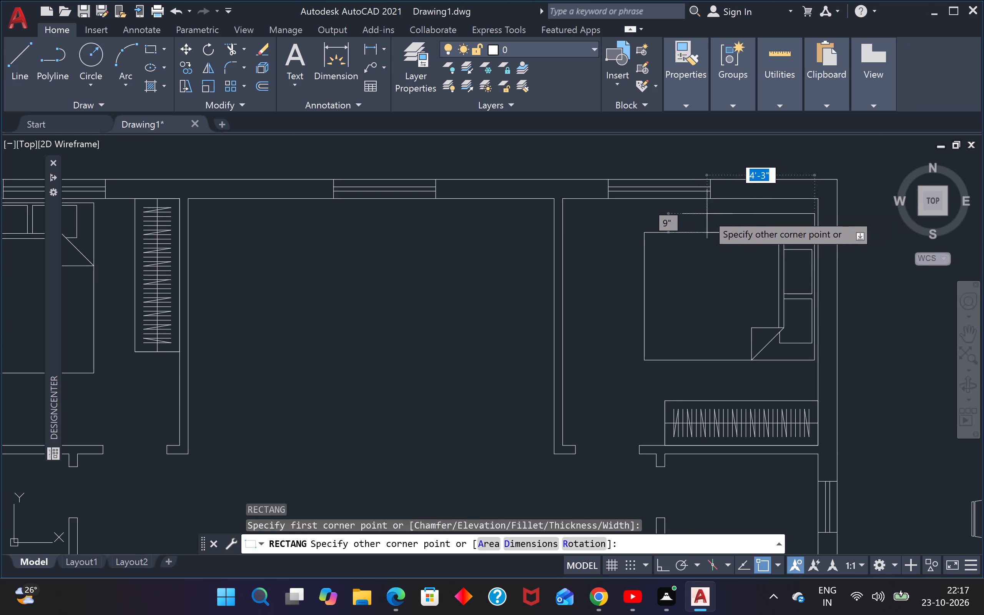
pyautogui.press('1')
pyautogui.press("'")
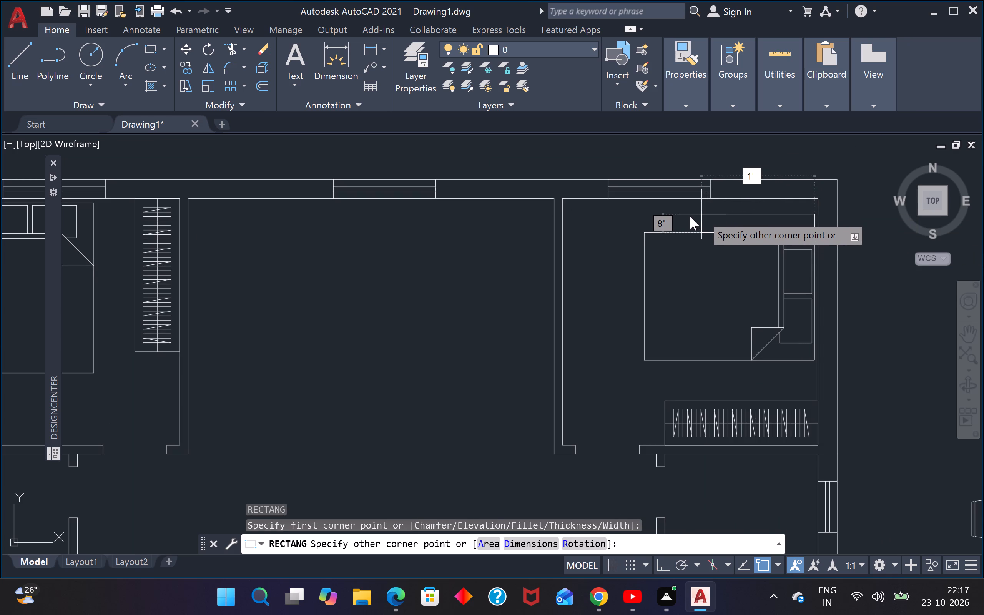
pyautogui.press('Tab')
pyautogui.press('1')
pyautogui.press("'")
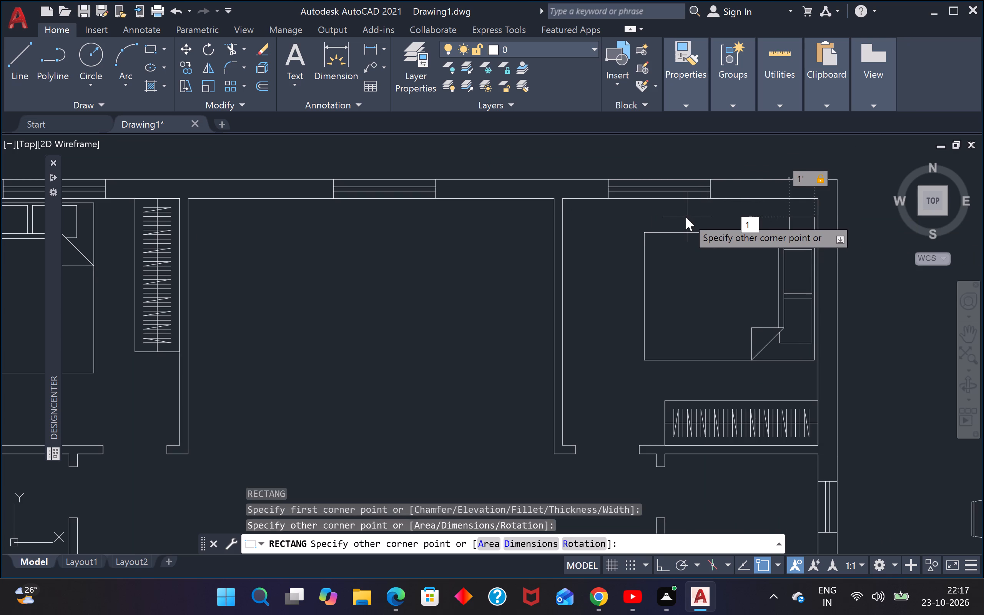
pyautogui.press('Return')
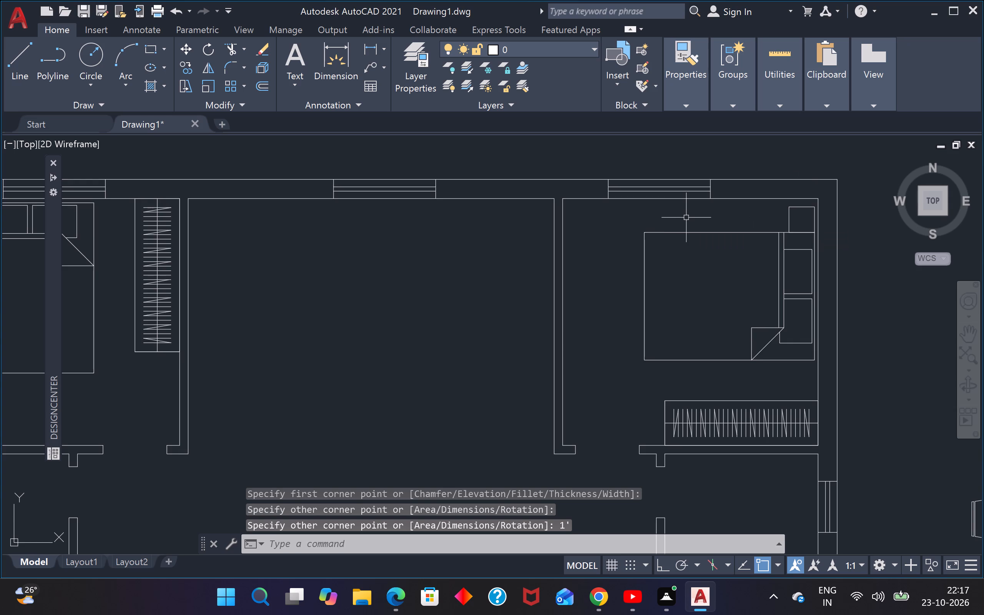
# Draw a bedside table rectangle about 1' by 1' below the lower-right room's bed, starting at the bed's lower-right corner.
pyautogui.scroll(-3, 679, 226)
pyautogui.scroll(3, 700, 391)
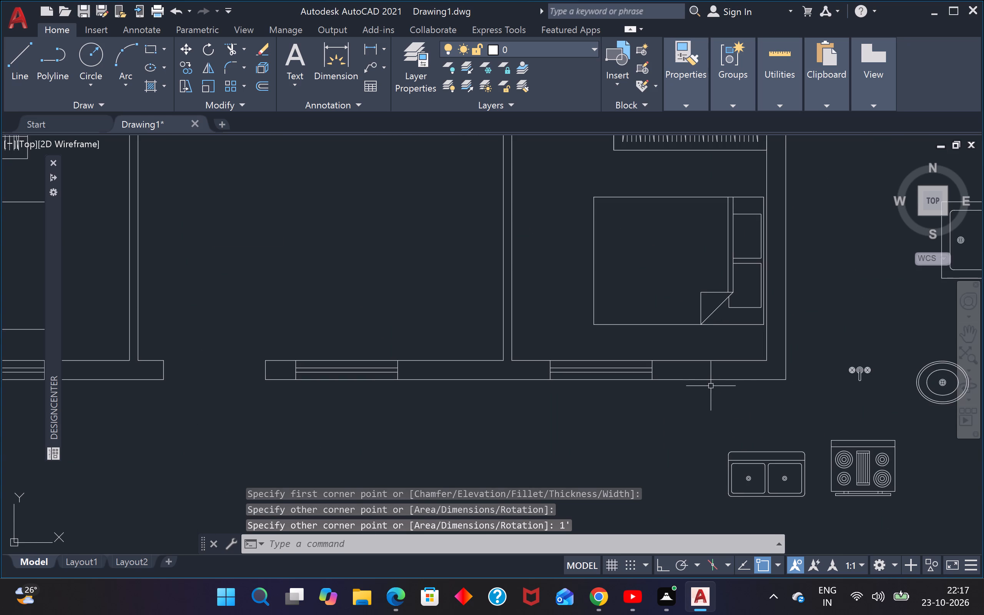
pyautogui.write('REC')
pyautogui.press('space')
pyautogui.scroll(3, 741, 336)
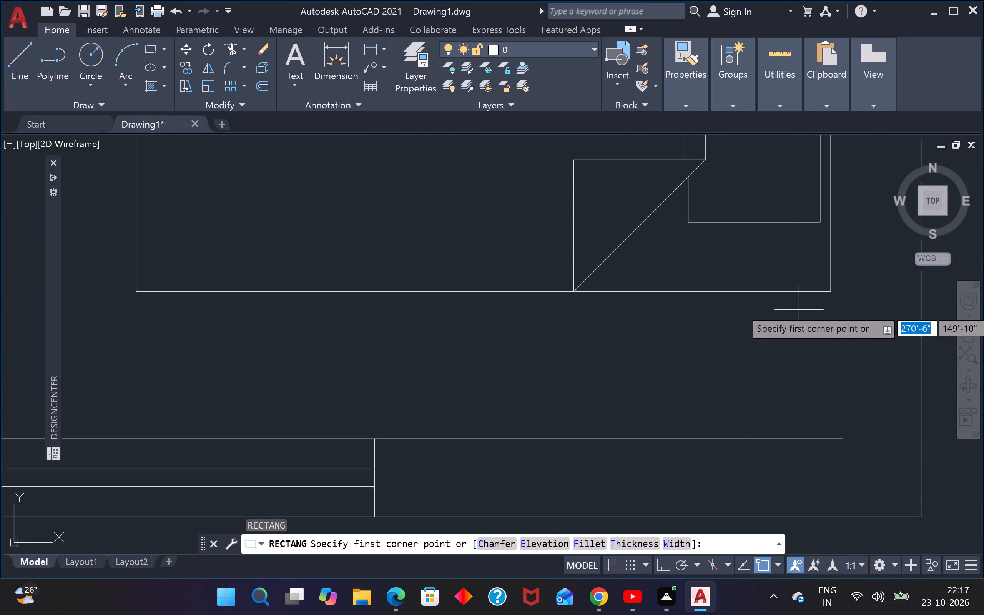
pyautogui.click(829, 294)
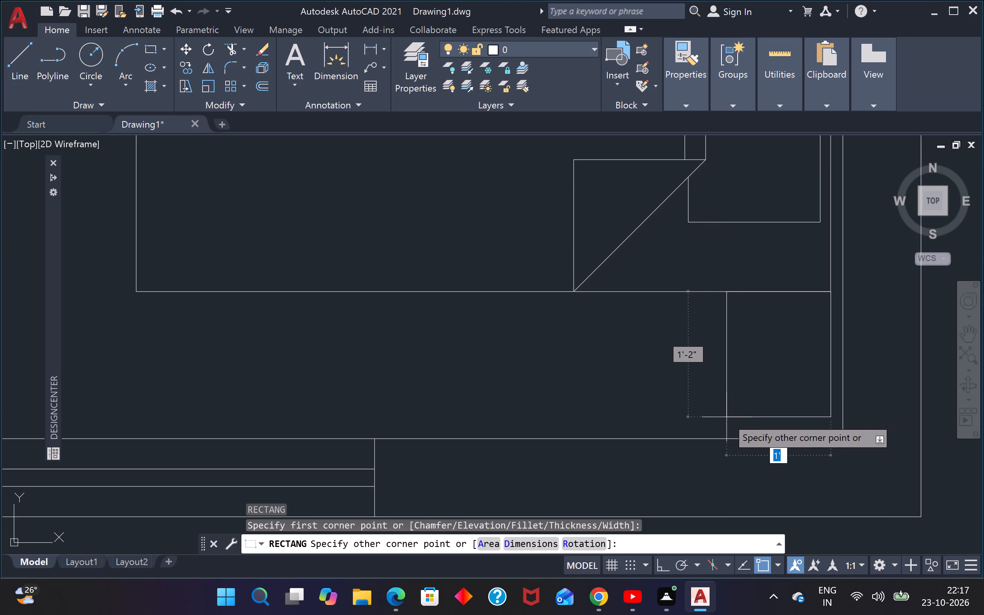
pyautogui.click(725, 394)
pyautogui.press('Escape')
pyautogui.press('Escape')
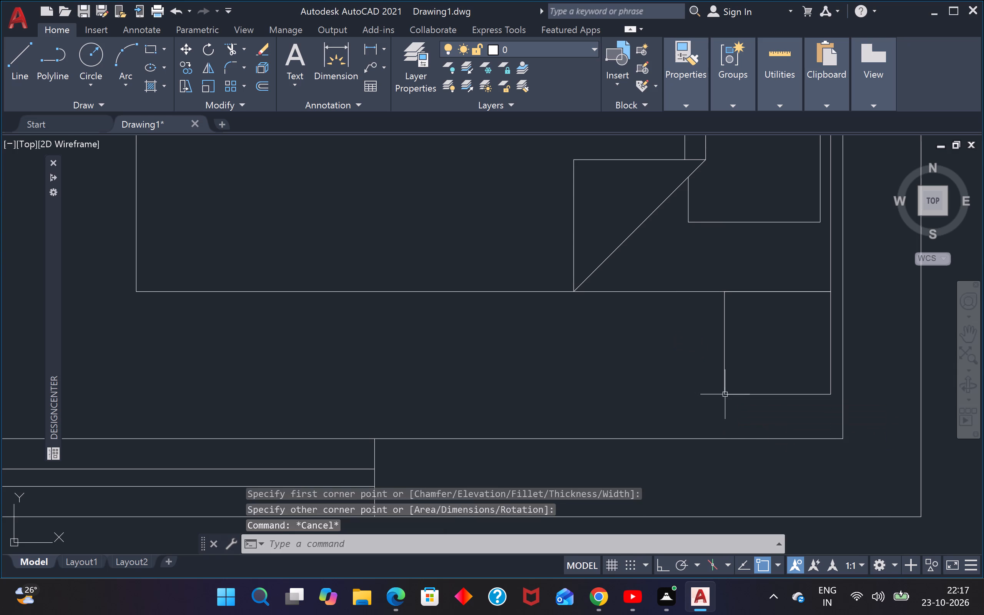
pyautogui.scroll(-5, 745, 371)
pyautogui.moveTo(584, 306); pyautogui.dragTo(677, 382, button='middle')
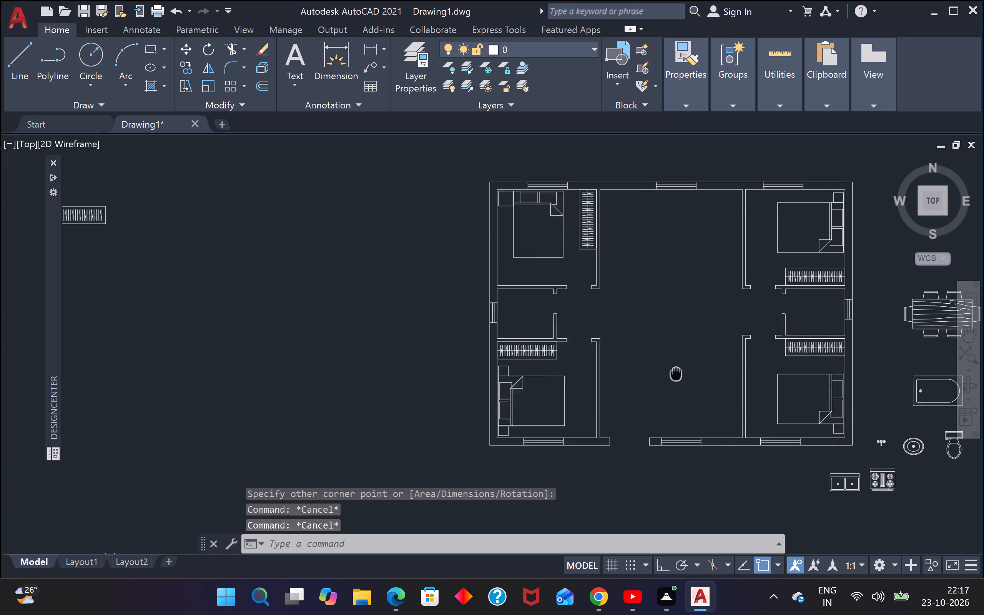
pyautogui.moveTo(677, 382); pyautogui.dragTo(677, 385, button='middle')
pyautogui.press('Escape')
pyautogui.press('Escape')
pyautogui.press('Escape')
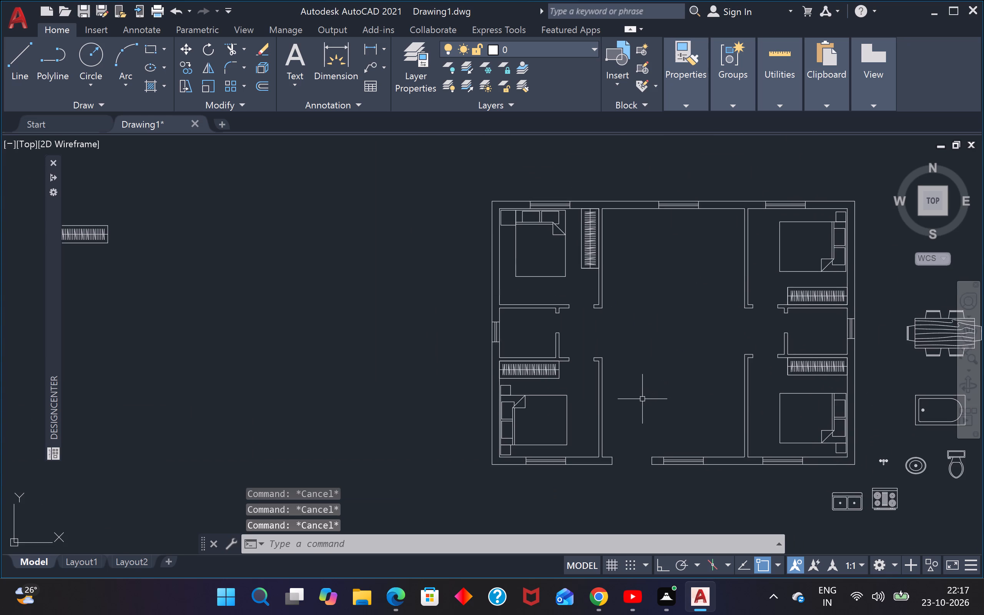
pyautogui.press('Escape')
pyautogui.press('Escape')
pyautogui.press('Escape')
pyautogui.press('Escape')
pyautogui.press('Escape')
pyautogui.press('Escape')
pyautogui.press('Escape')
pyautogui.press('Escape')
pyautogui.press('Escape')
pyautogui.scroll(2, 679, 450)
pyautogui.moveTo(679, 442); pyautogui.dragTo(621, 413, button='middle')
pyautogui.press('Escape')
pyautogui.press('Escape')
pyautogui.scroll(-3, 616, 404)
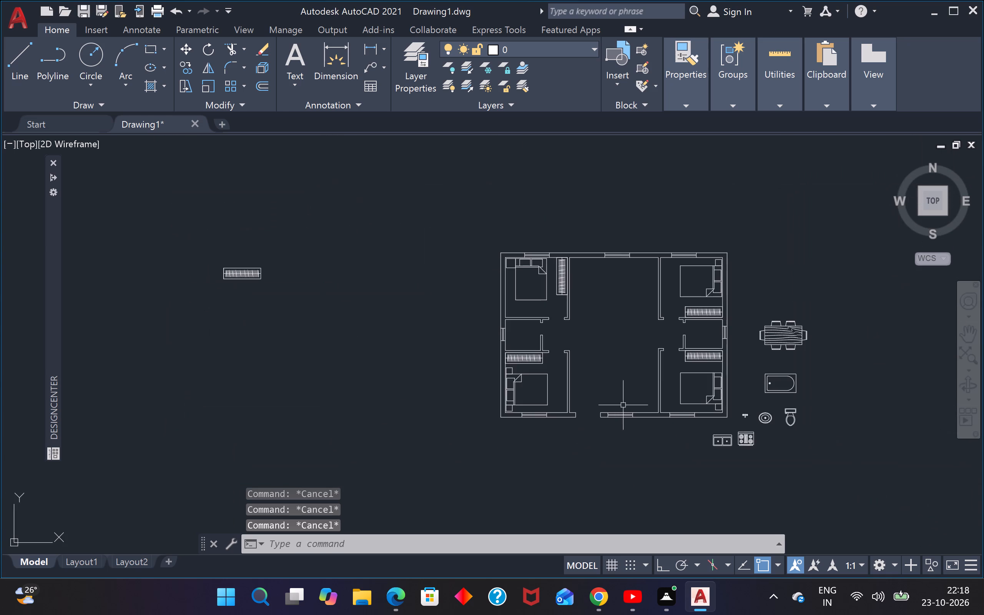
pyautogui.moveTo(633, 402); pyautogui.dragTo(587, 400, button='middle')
# Insert the two-door 36 in refrigerator top-view block from DesignCenter's Kitchens.dwg to the right of the bathtub outside the plan.
pyautogui.hotkey('ctrl', '2')
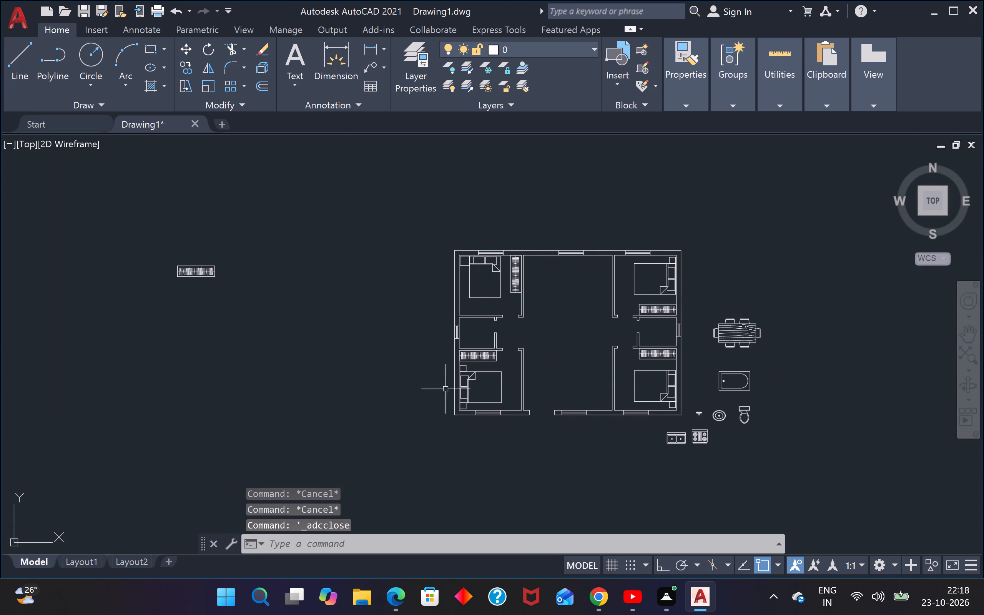
pyautogui.hotkey('ctrl', '2')
pyautogui.click(60, 356)
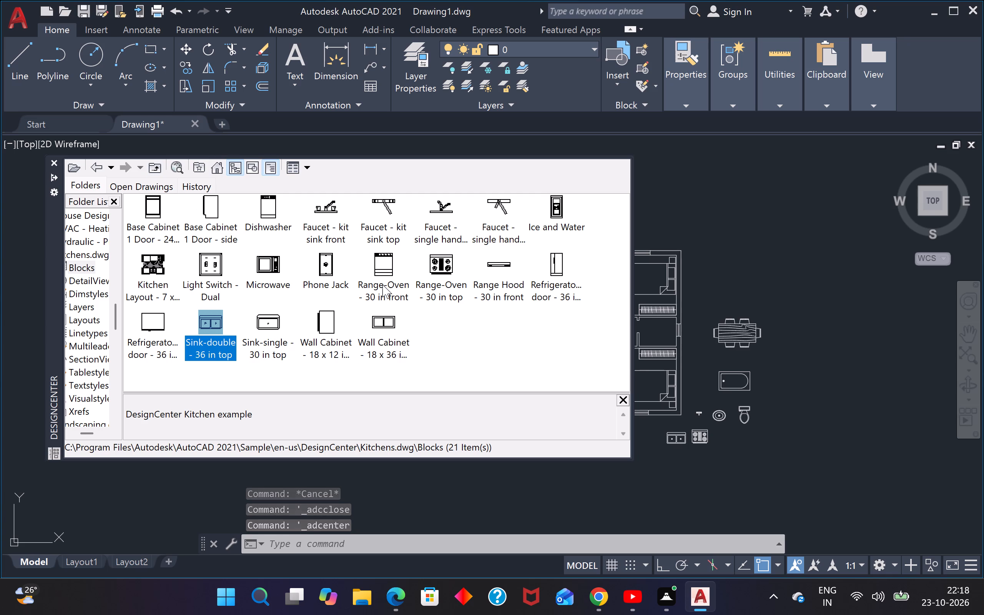
pyautogui.moveTo(159, 323); pyautogui.dragTo(728, 396)
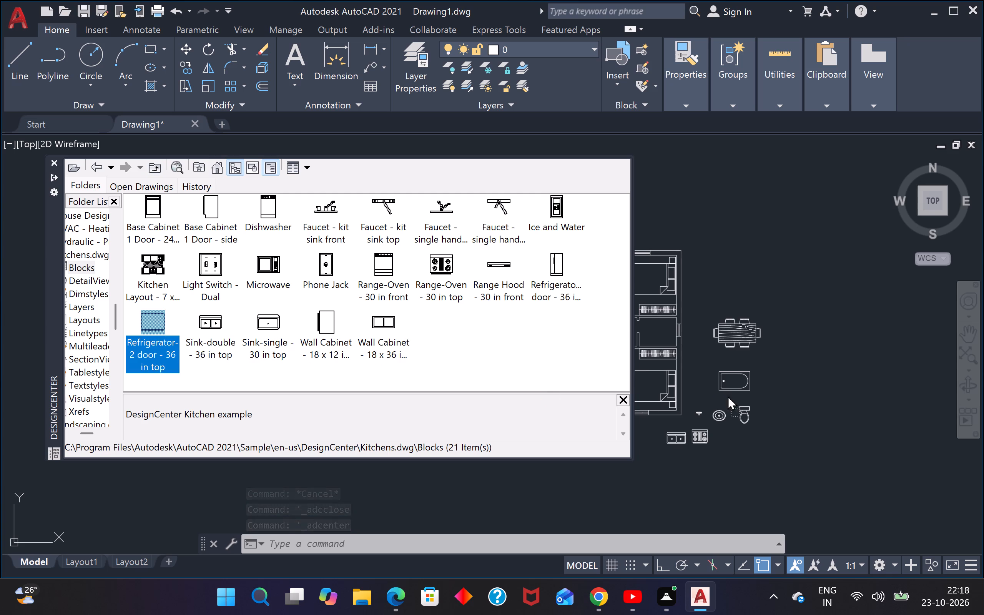
pyautogui.moveTo(728, 396); pyautogui.dragTo(799, 389)
pyautogui.click(661, 166)
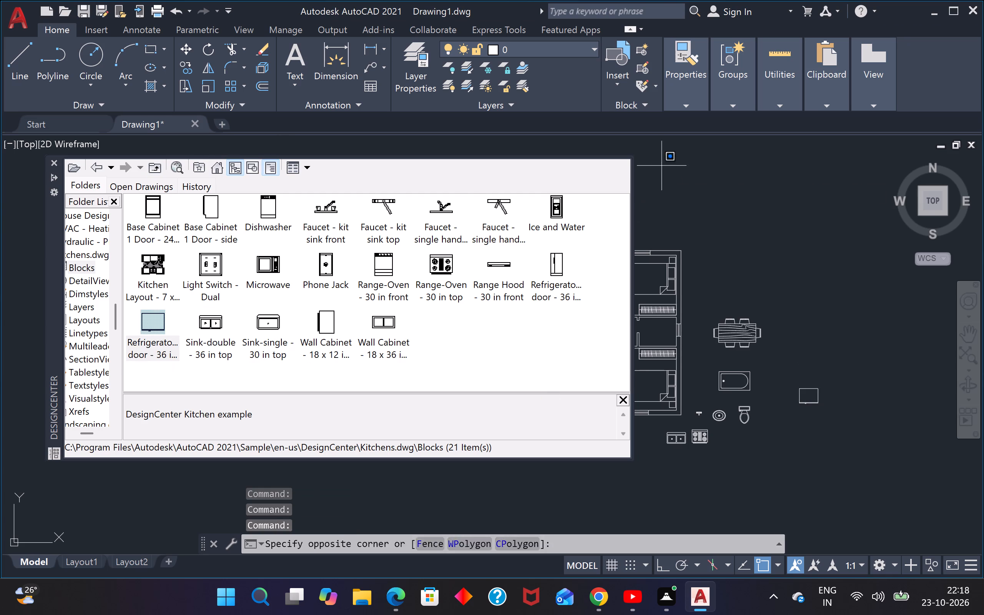
pyautogui.press('Escape')
pyautogui.press('Escape')
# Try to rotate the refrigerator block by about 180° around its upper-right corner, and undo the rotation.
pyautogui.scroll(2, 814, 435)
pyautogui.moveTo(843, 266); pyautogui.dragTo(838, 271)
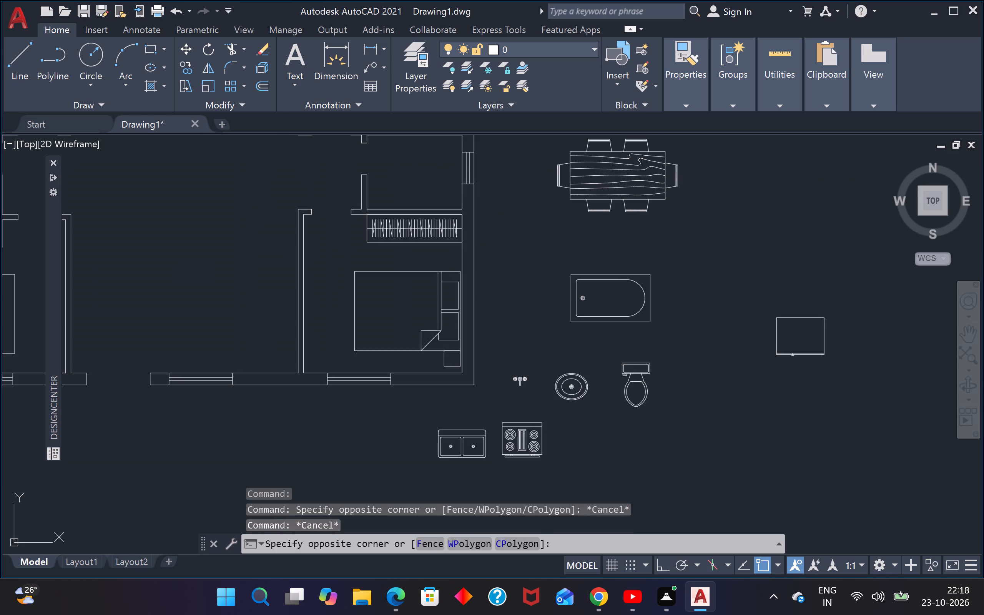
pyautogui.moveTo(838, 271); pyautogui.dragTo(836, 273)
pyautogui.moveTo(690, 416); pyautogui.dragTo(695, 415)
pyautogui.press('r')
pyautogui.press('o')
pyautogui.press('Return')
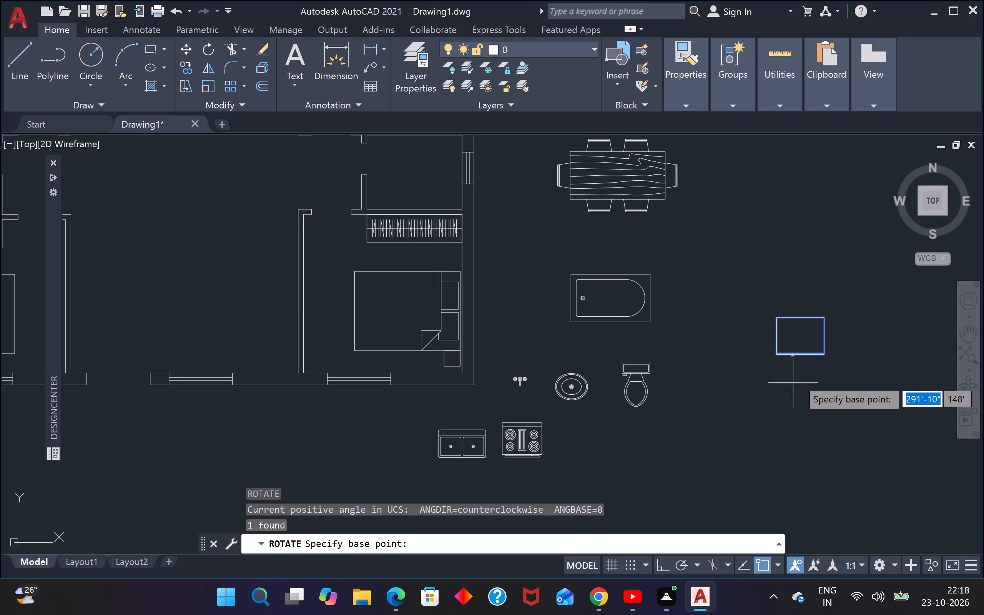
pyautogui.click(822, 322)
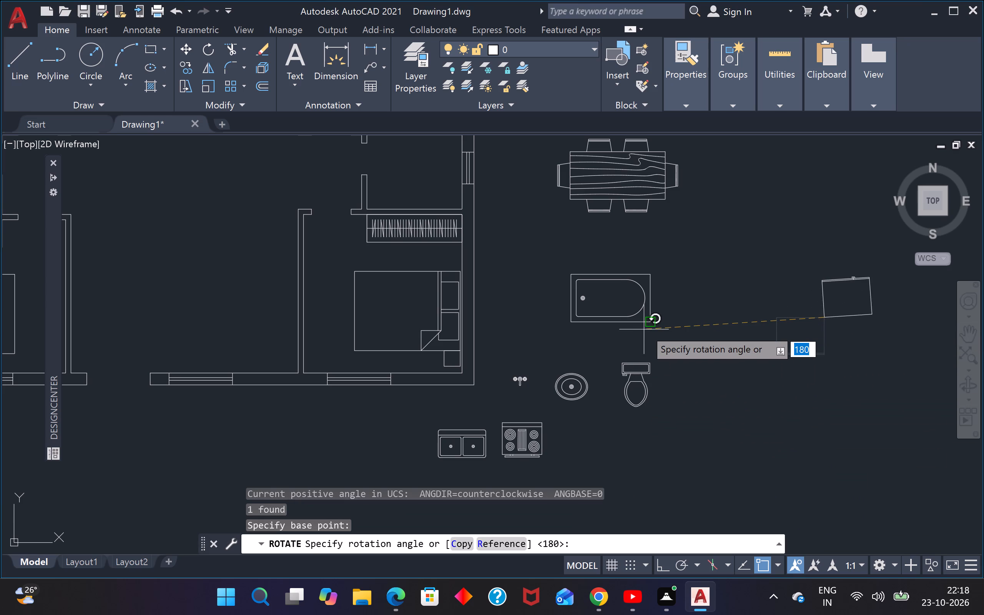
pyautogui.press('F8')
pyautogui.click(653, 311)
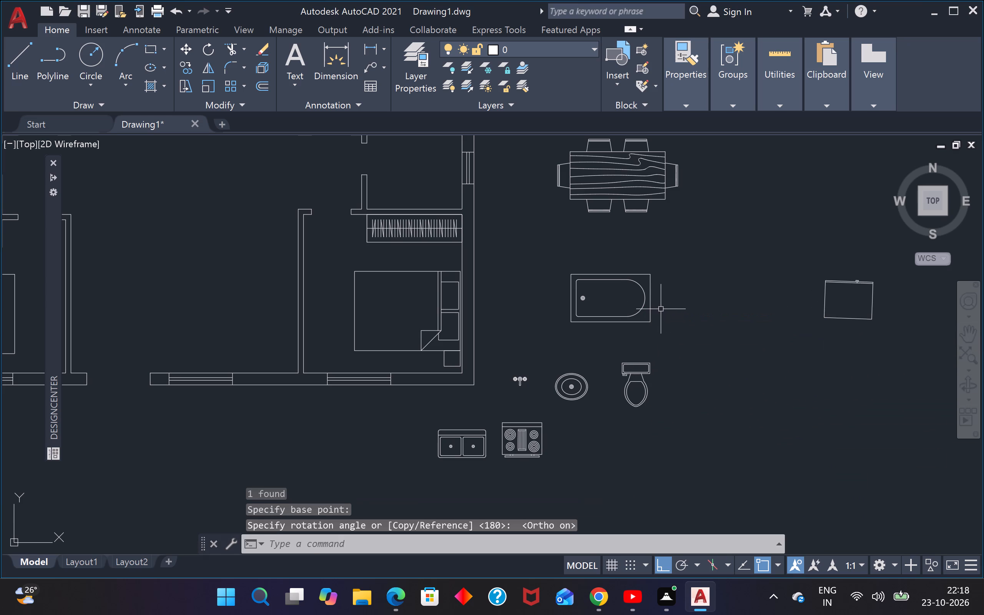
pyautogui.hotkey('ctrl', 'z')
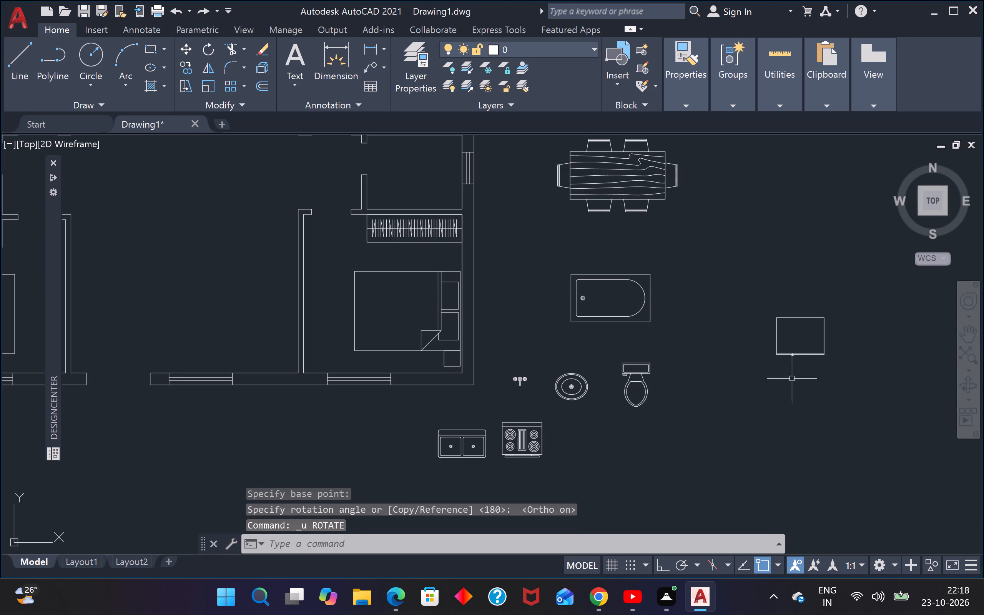
# Rotate the refrigerator block by 180° around its upper-right corner with Ortho on.
pyautogui.moveTo(843, 297); pyautogui.dragTo(828, 311)
pyautogui.click(758, 357)
pyautogui.press('r')
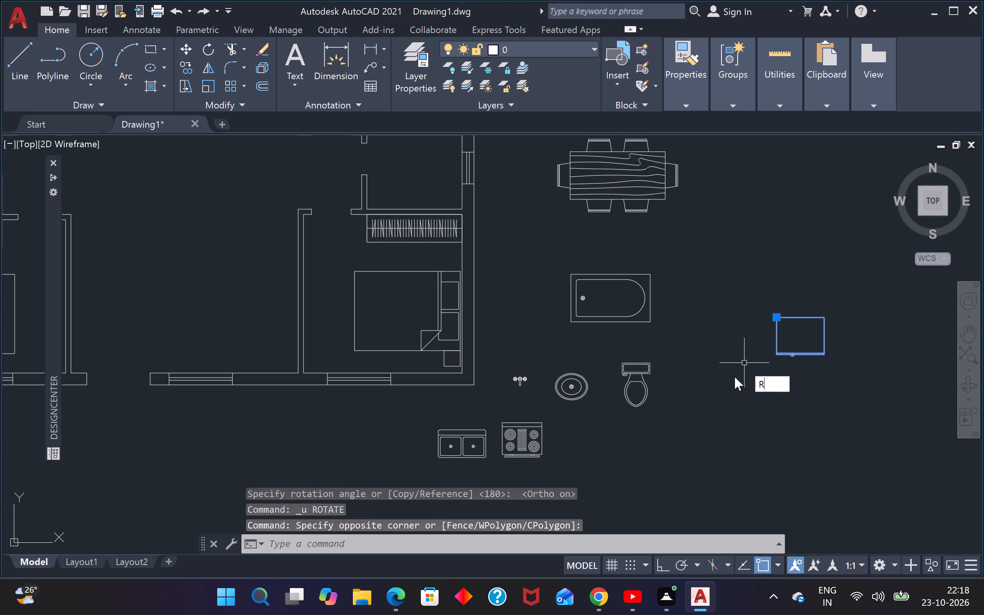
pyautogui.press('o')
pyautogui.press('Return')
pyautogui.click(820, 316)
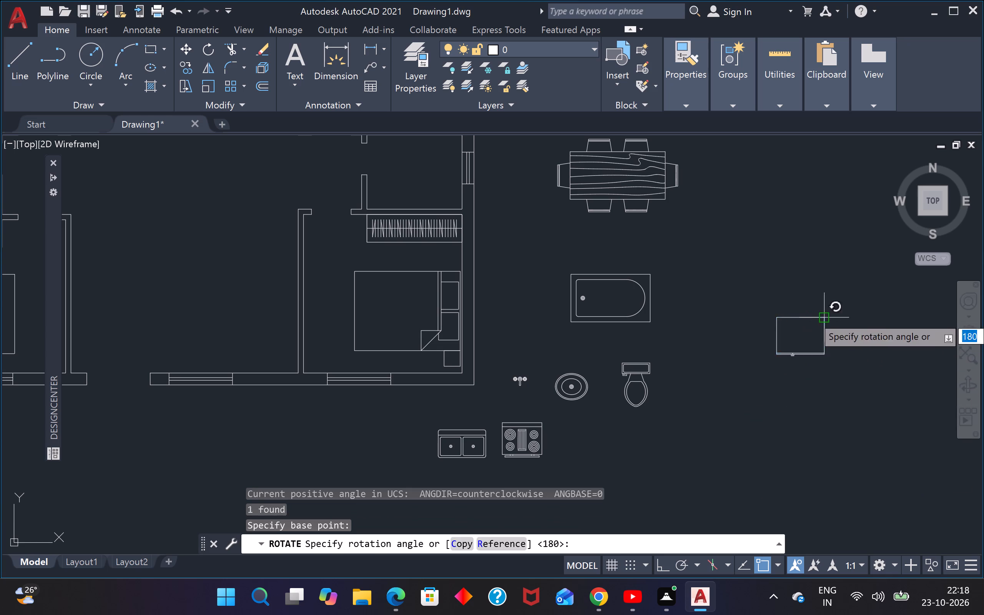
pyautogui.press('F8')
pyautogui.click(702, 347)
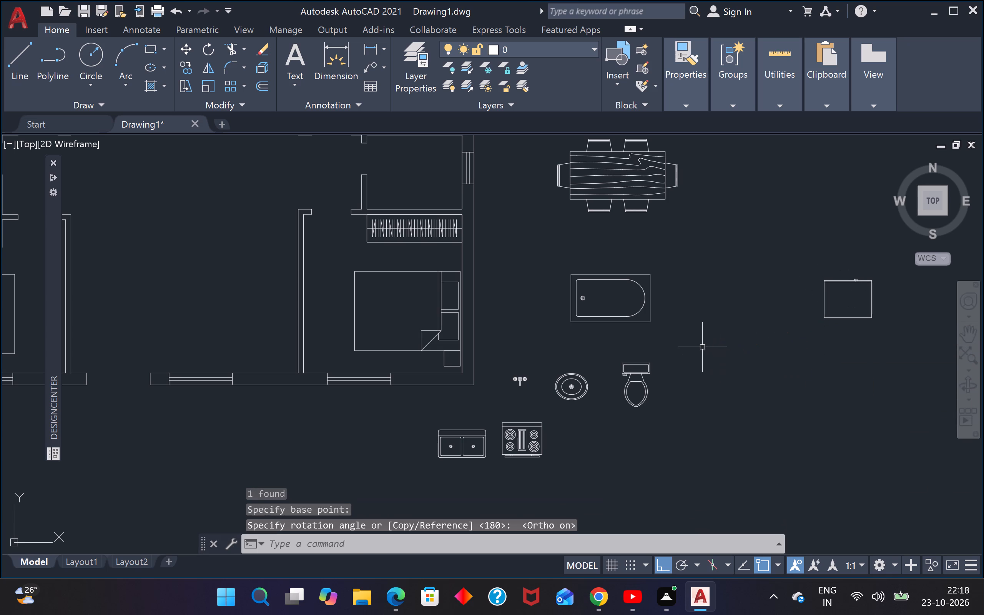
# Turn Ortho off and move the refrigerator into the central room, against the bottom wall just right of the entrance opening.
pyautogui.press('F8')
pyautogui.moveTo(853, 268); pyautogui.dragTo(849, 276)
pyautogui.click(824, 327)
pyautogui.press('m')
pyautogui.press('space')
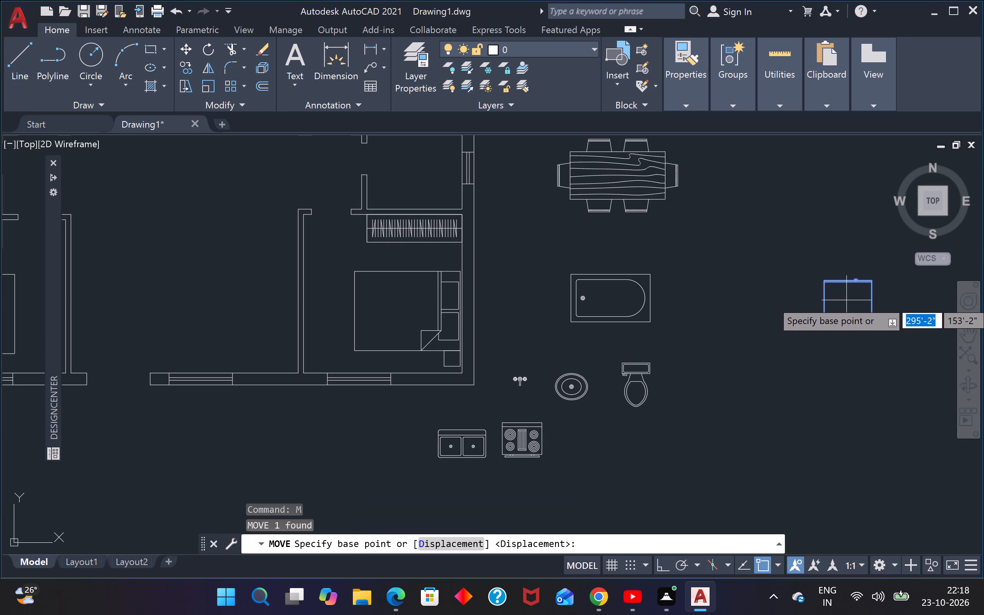
pyautogui.click(846, 298)
pyautogui.scroll(-3, 827, 324)
pyautogui.scroll(3, 567, 359)
pyautogui.scroll(2, 561, 317)
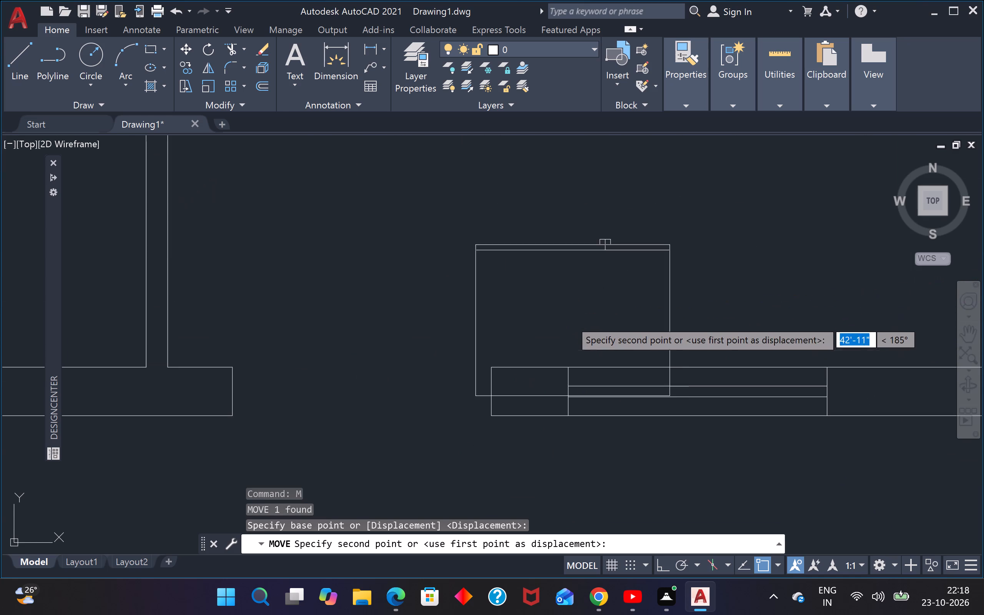
pyautogui.click(633, 286)
# With Ortho on, draw a 7'6" by 4" partition extending left into the central room from the top of its lower-right wall.
pyautogui.scroll(-4, 636, 286)
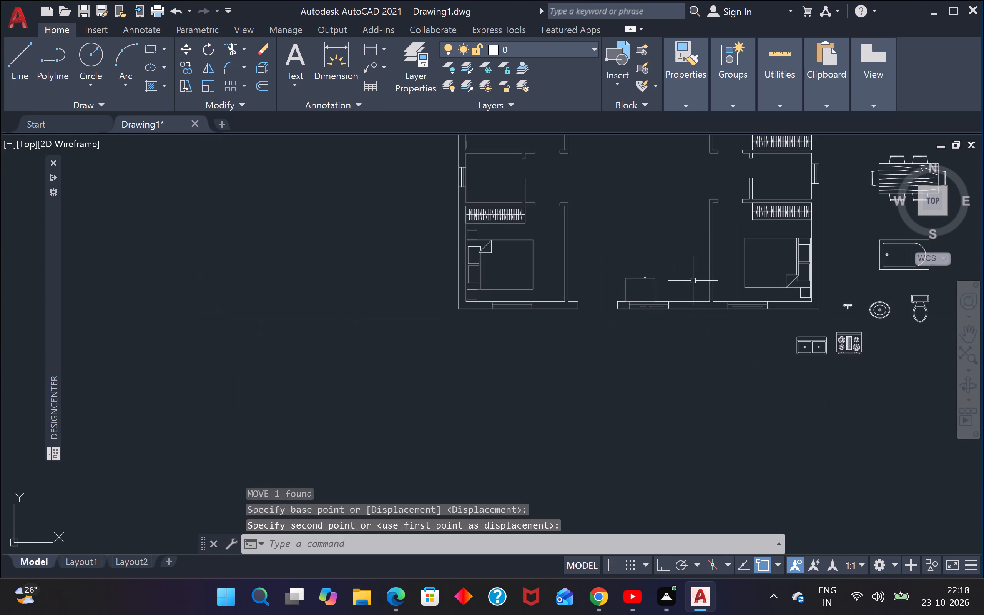
pyautogui.moveTo(693, 279); pyautogui.dragTo(623, 287, button='middle')
pyautogui.scroll(2, 617, 297)
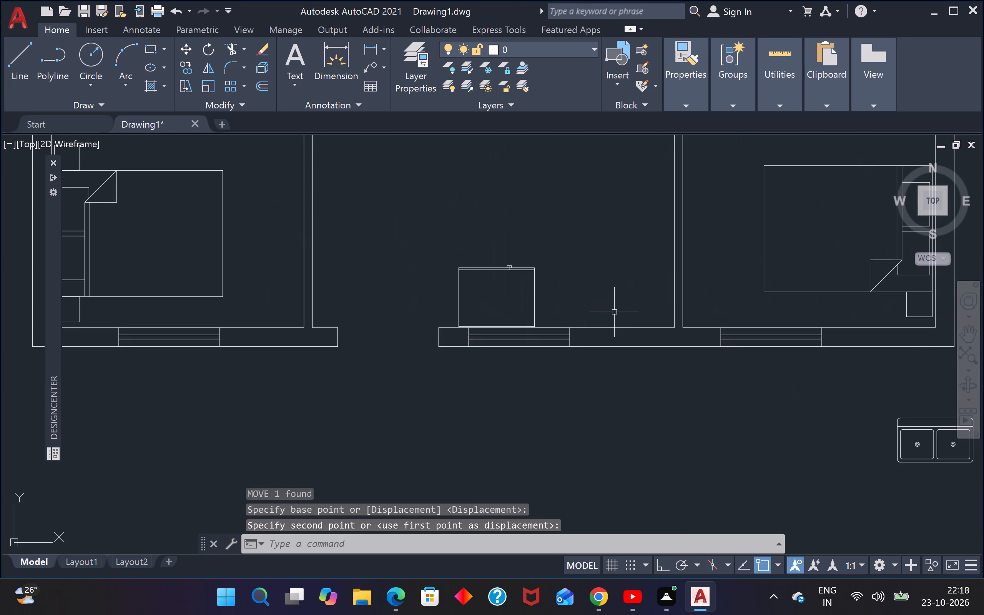
pyautogui.scroll(-3, 613, 288)
pyautogui.moveTo(615, 285); pyautogui.dragTo(627, 369, button='middle')
pyautogui.write('L')
pyautogui.press('space')
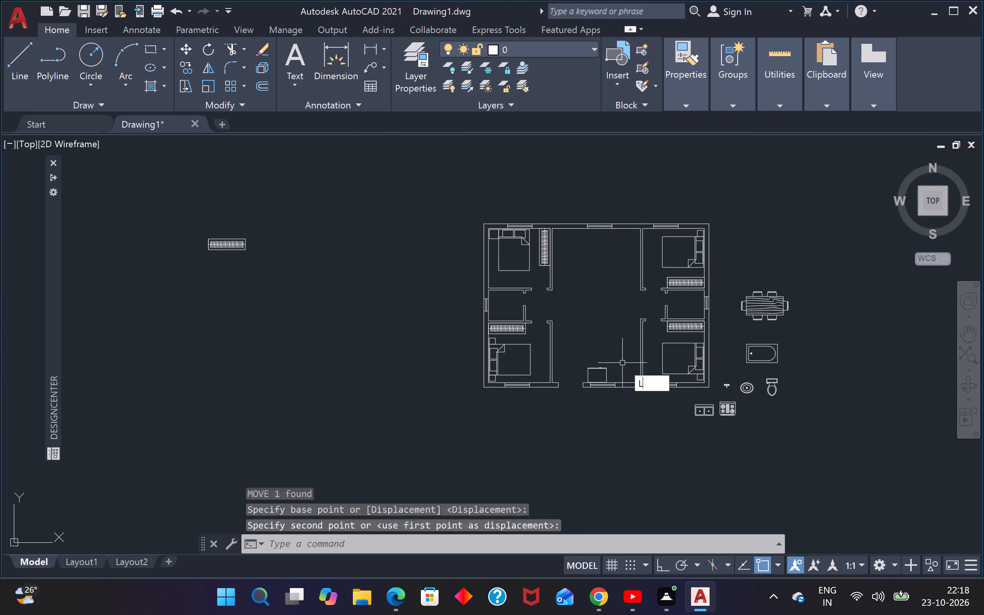
pyautogui.scroll(3, 646, 314)
pyautogui.click(628, 329)
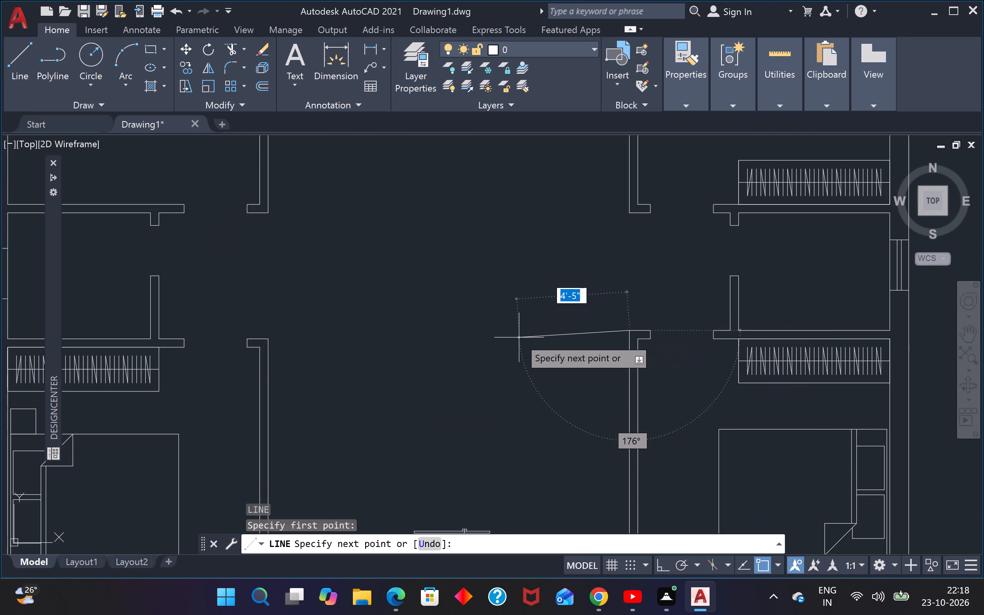
pyautogui.press('F8')
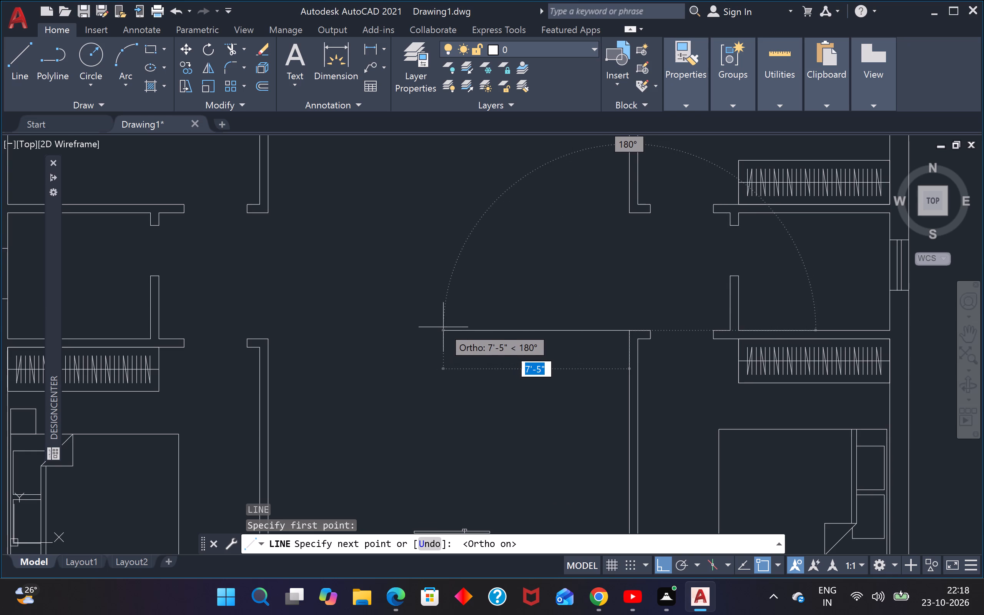
pyautogui.write("7'")
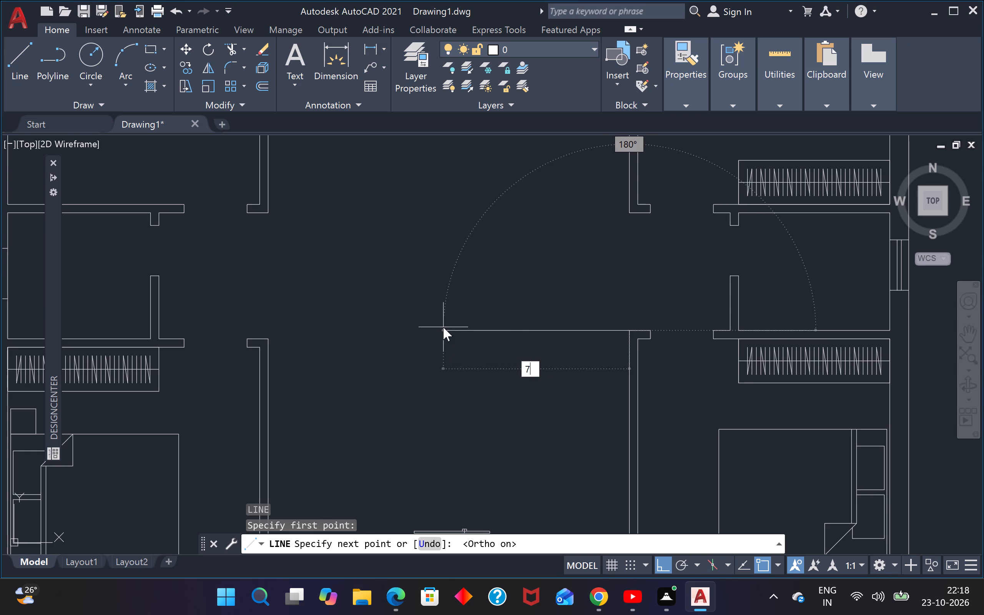
pyautogui.press('9')
pyautogui.press('=')
pyautogui.press('BackSpace')
pyautogui.press('BackSpace')
pyautogui.write('6"')
pyautogui.press('Return')
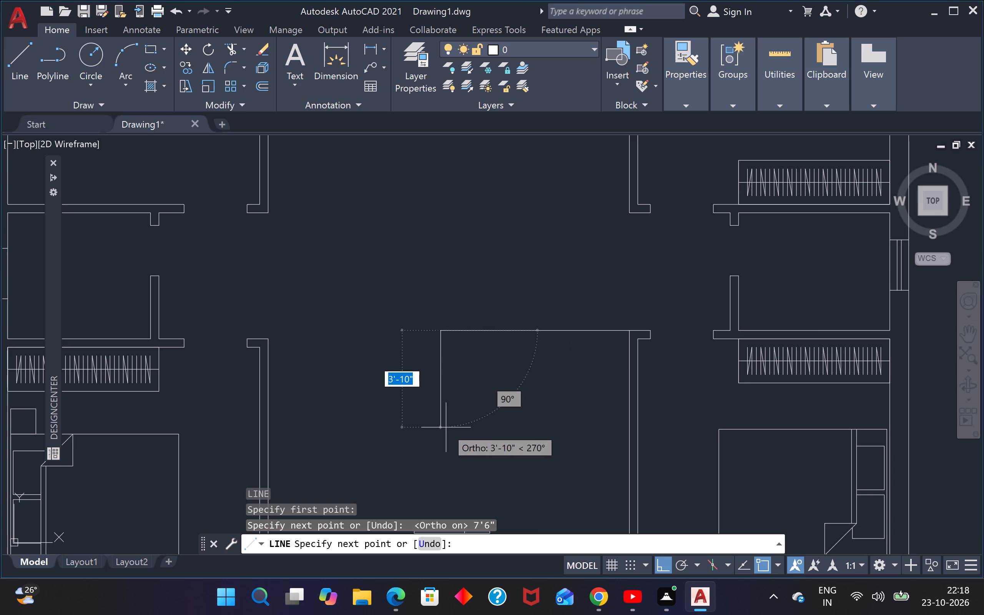
pyautogui.write('4"')
pyautogui.press('Return')
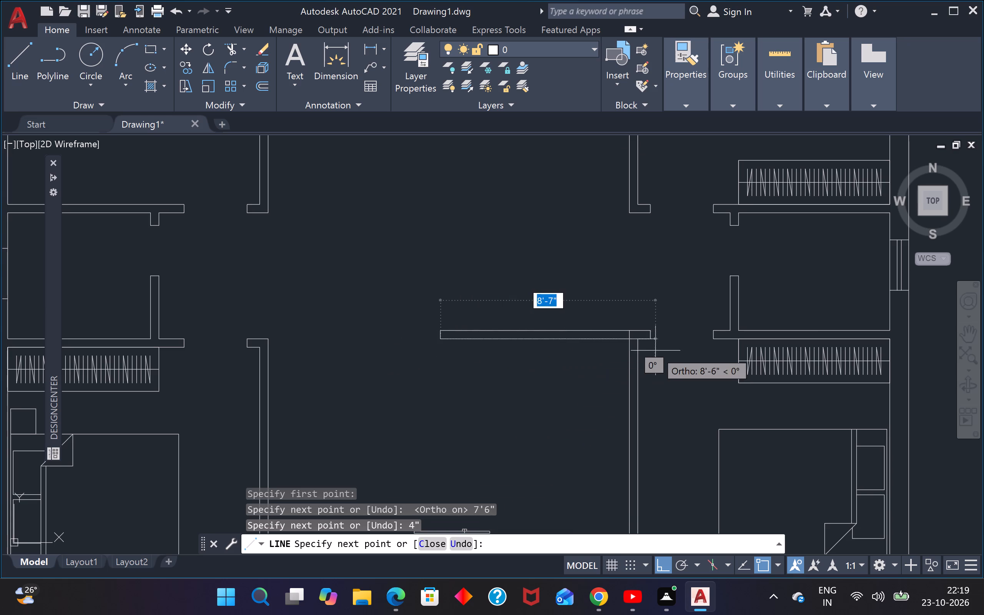
pyautogui.scroll(3, 621, 339)
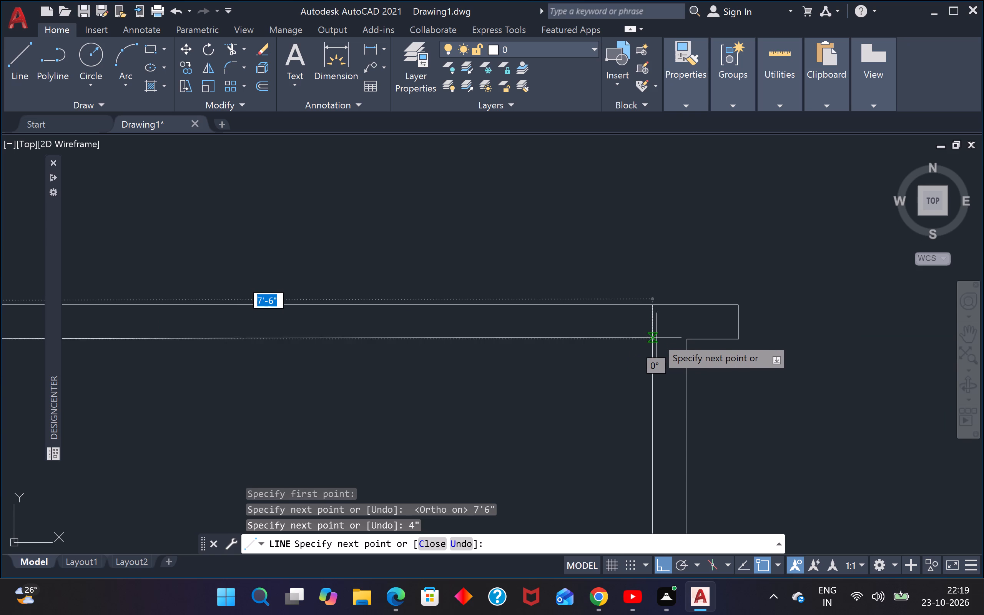
pyautogui.click(650, 338)
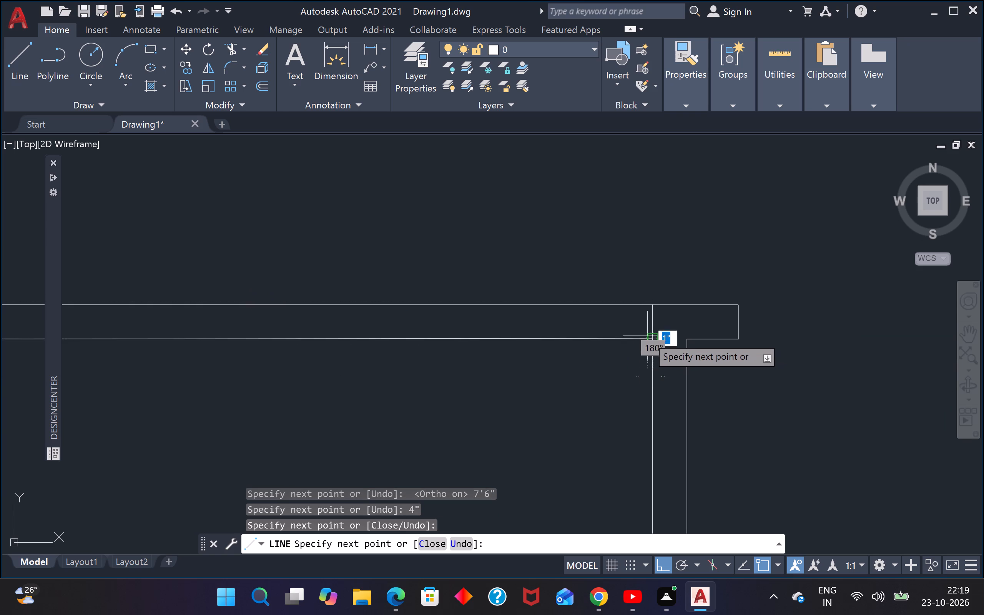
pyautogui.press('Escape')
# Trim the short vertical wall line that separates the new partition from the top of the lower-right wall.
pyautogui.scroll(-2, 622, 339)
pyautogui.scroll(-3, 552, 389)
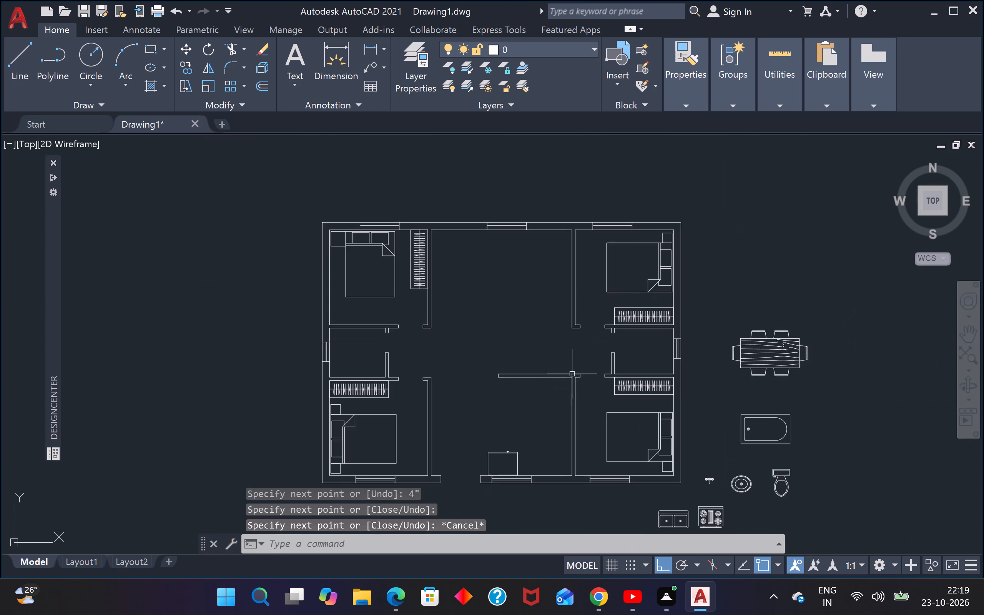
pyautogui.scroll(3, 572, 374)
pyautogui.press('t')
pyautogui.press('r')
pyautogui.press('space')
pyautogui.scroll(3, 566, 384)
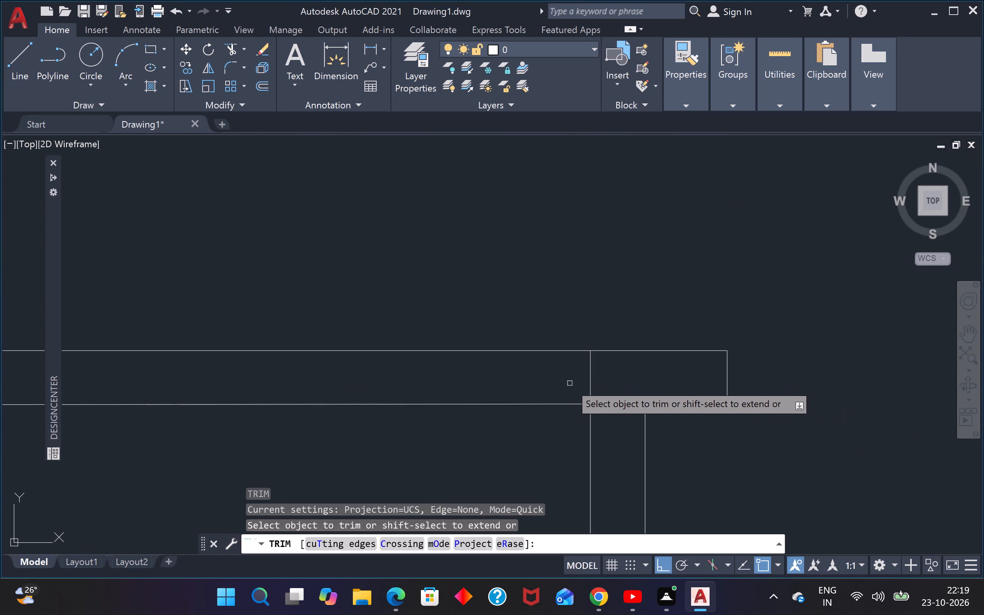
pyautogui.click(570, 383)
pyautogui.click(612, 380)
pyautogui.scroll(-4, 605, 380)
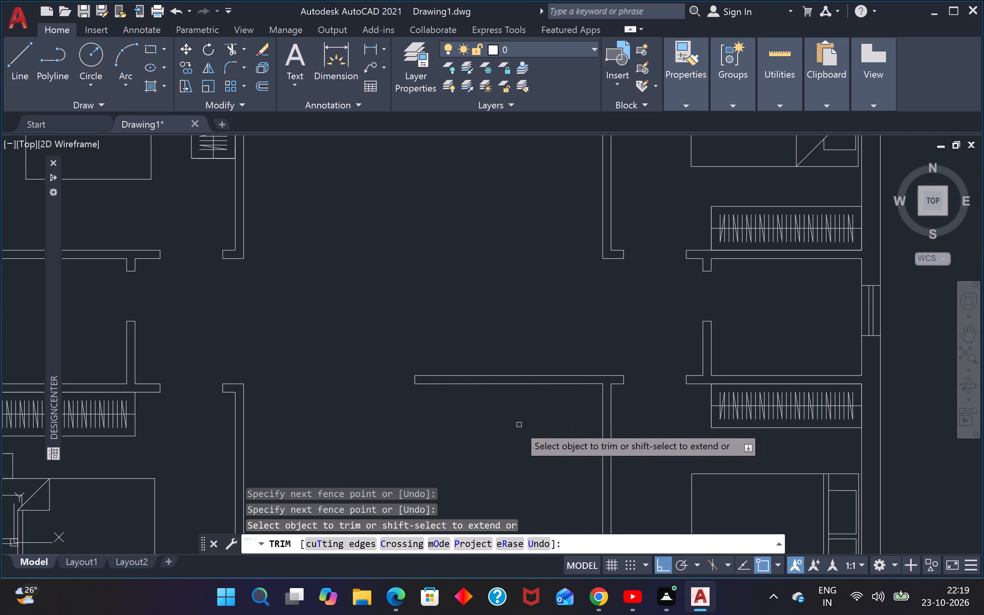
pyautogui.moveTo(512, 426); pyautogui.dragTo(520, 363, button='middle')
pyautogui.scroll(-3, 518, 365)
pyautogui.moveTo(511, 394); pyautogui.dragTo(540, 380, button='middle')
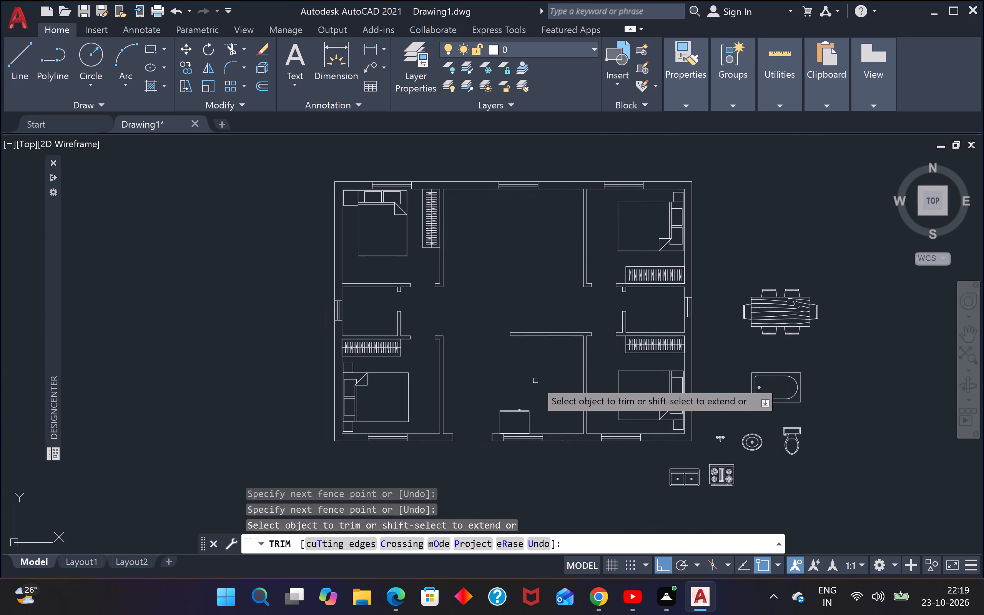
pyautogui.press('Escape')
pyautogui.press('Escape')
# Draw a 4" vertical line across the partition, in line with the inner face of the lower-right wall.
pyautogui.press('l')
pyautogui.press('space')
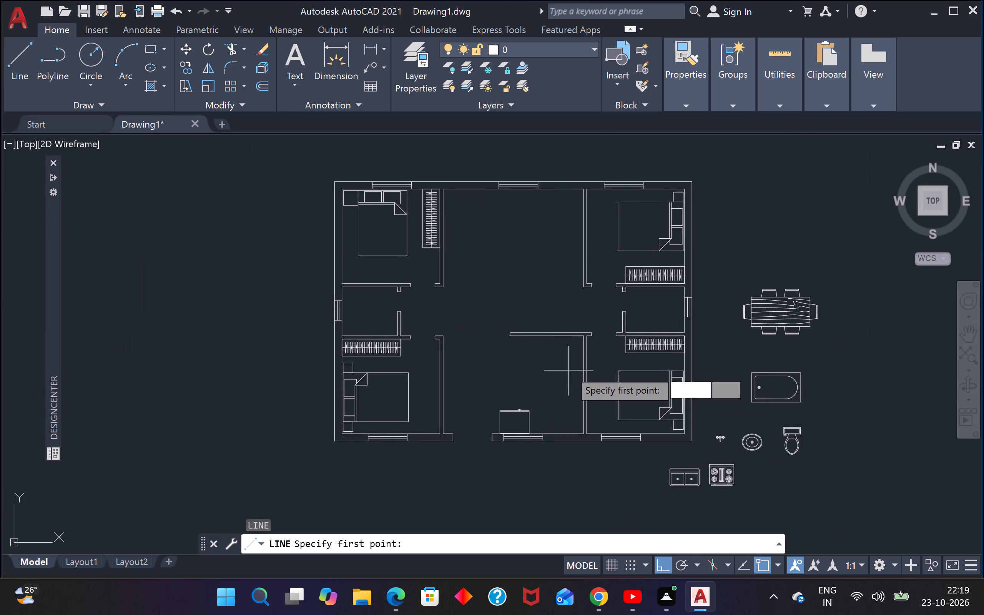
pyautogui.scroll(3, 602, 309)
pyautogui.scroll(3, 533, 436)
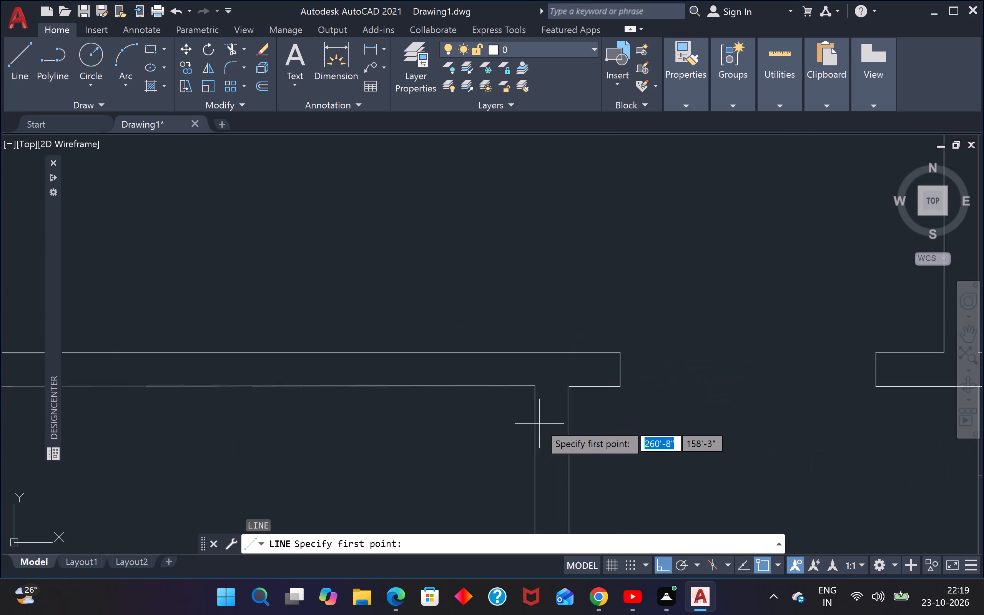
pyautogui.click(532, 363)
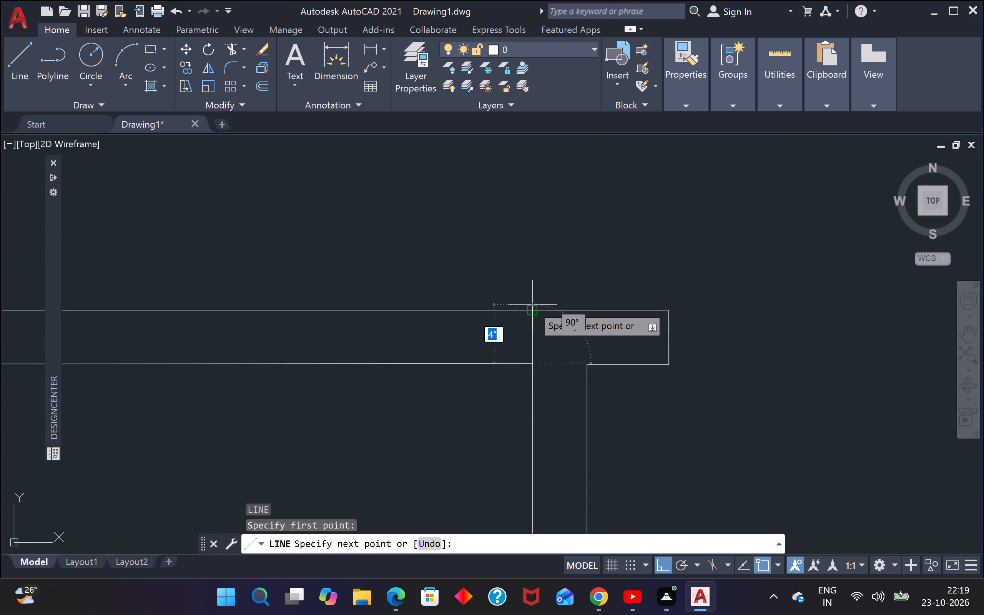
pyautogui.click(532, 305)
pyautogui.press('Escape')
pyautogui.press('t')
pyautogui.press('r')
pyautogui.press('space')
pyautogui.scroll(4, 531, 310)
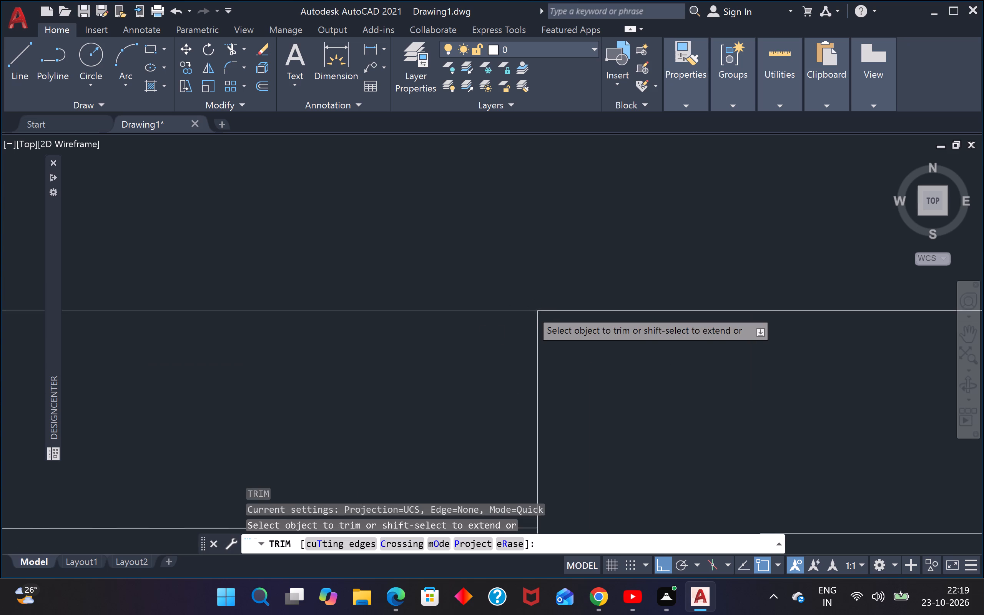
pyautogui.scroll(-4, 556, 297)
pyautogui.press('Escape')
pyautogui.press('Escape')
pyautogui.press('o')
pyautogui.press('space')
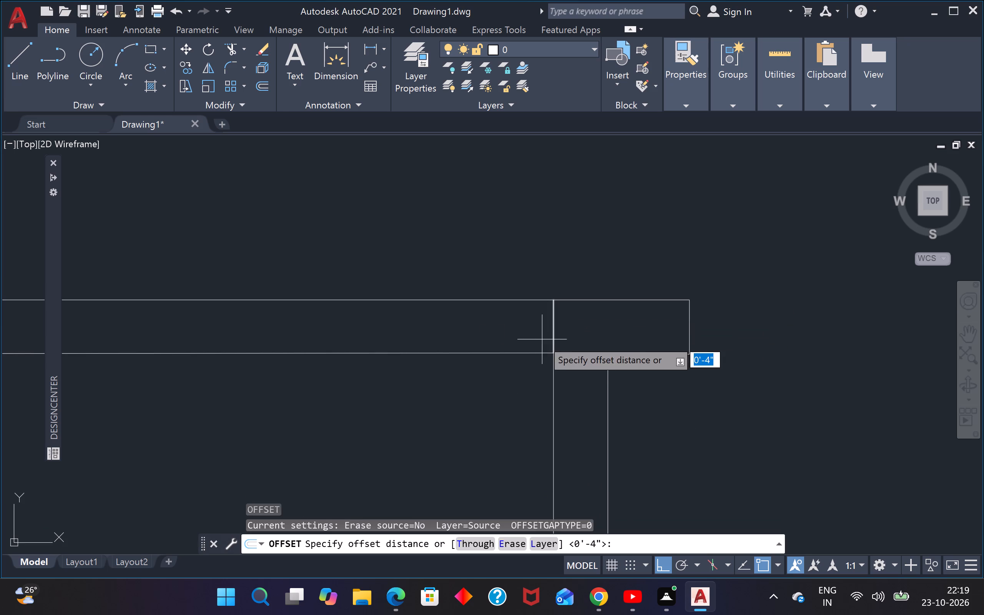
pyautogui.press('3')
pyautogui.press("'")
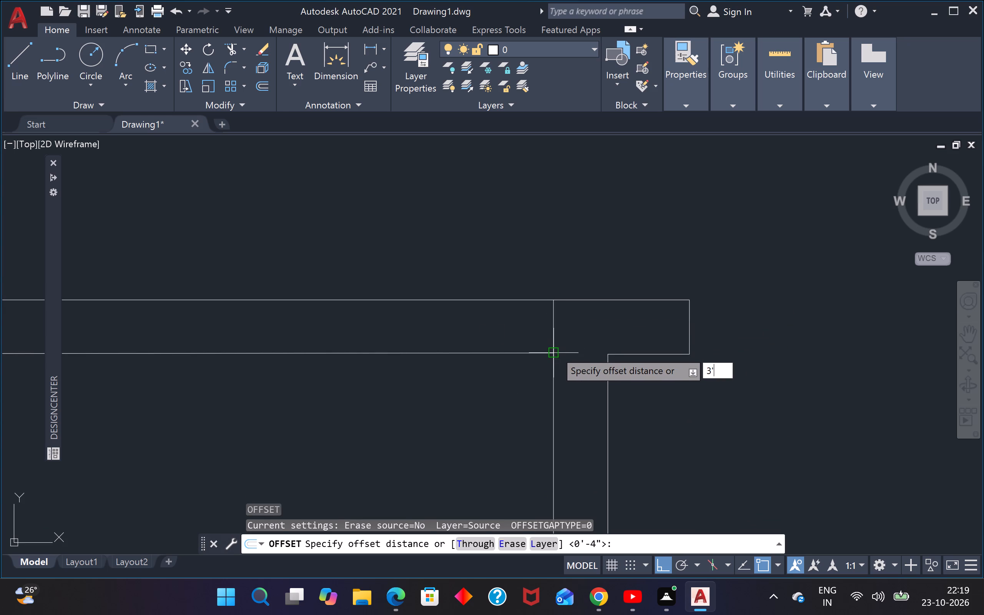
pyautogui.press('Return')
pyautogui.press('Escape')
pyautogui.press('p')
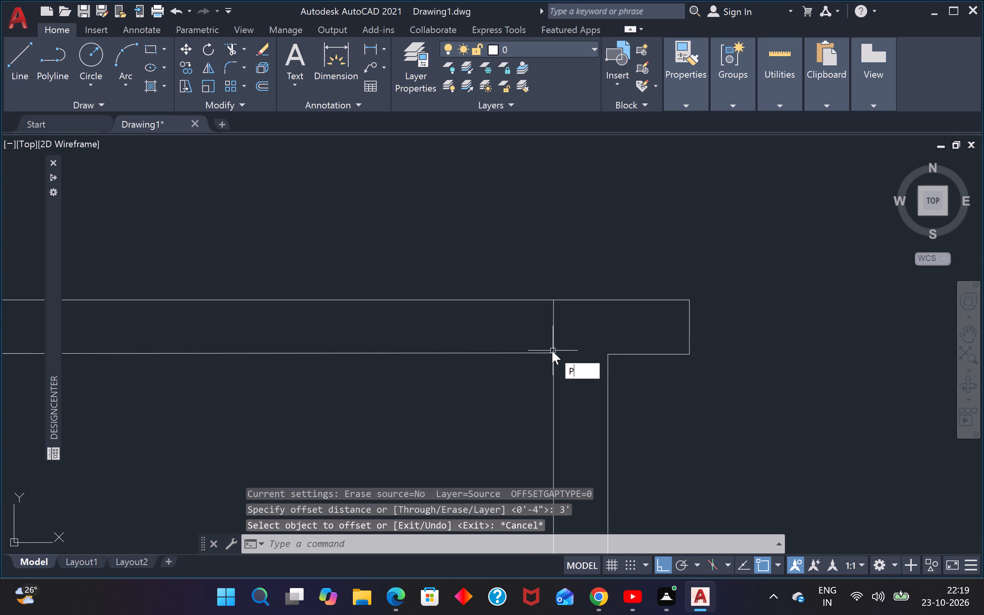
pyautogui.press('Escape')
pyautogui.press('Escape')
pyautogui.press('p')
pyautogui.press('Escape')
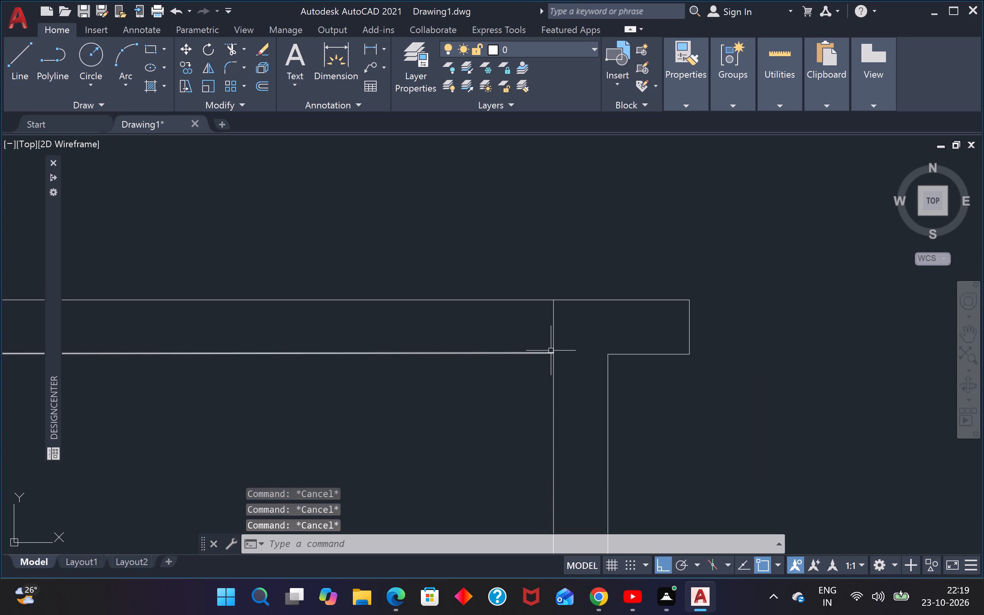
# Offset the short vertical line across the partition by 2'6" to the left.
pyautogui.press('o')
pyautogui.press('space')
pyautogui.write("2'")
pyautogui.write('6"')
pyautogui.press('Return')
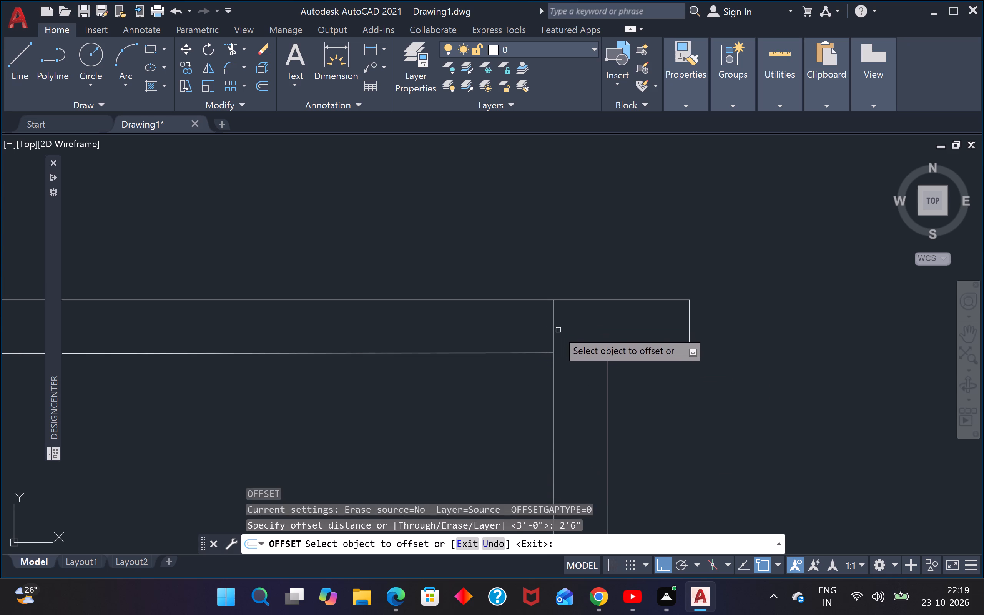
pyautogui.moveTo(555, 330); pyautogui.dragTo(551, 331)
pyautogui.click(383, 340)
pyautogui.scroll(-3, 385, 335)
pyautogui.scroll(-2, 353, 334)
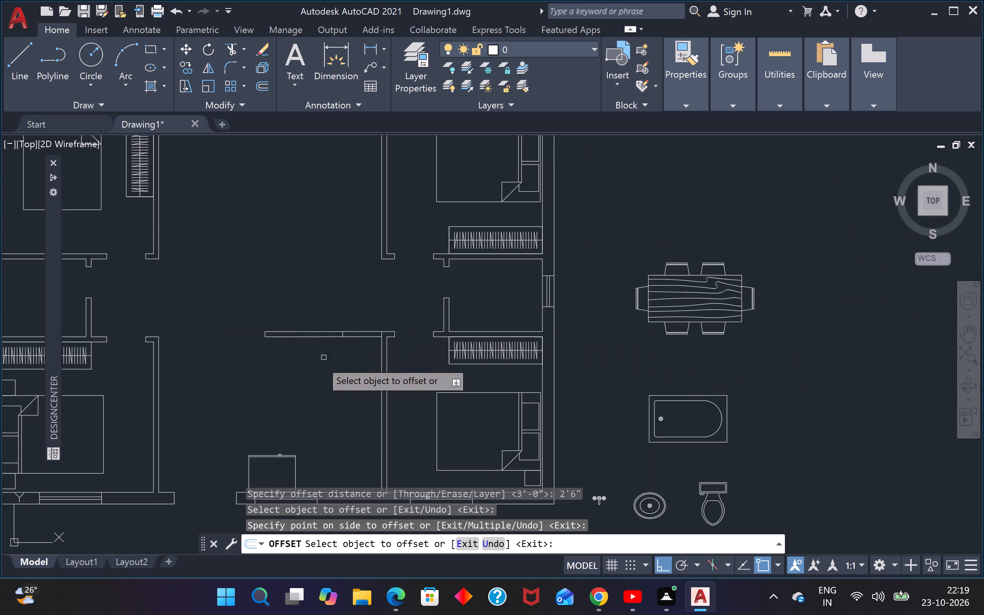
pyautogui.scroll(3, 340, 339)
pyautogui.press('Escape')
pyautogui.press('Escape')
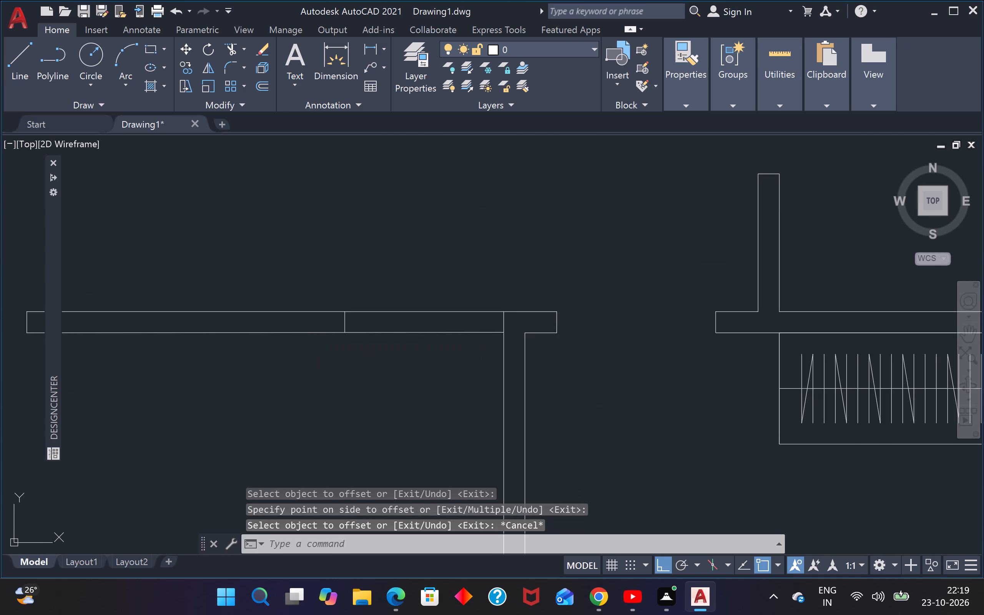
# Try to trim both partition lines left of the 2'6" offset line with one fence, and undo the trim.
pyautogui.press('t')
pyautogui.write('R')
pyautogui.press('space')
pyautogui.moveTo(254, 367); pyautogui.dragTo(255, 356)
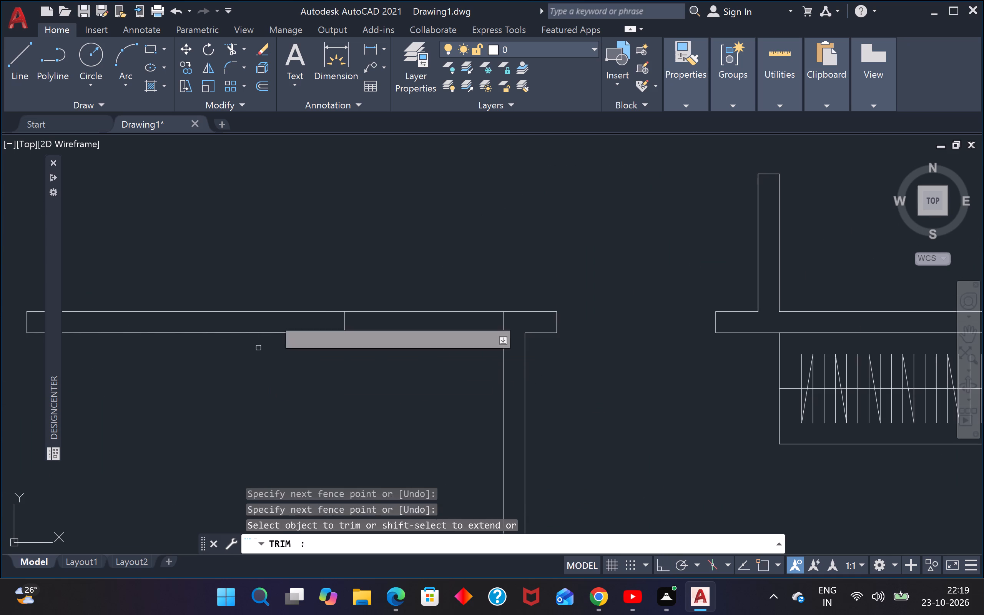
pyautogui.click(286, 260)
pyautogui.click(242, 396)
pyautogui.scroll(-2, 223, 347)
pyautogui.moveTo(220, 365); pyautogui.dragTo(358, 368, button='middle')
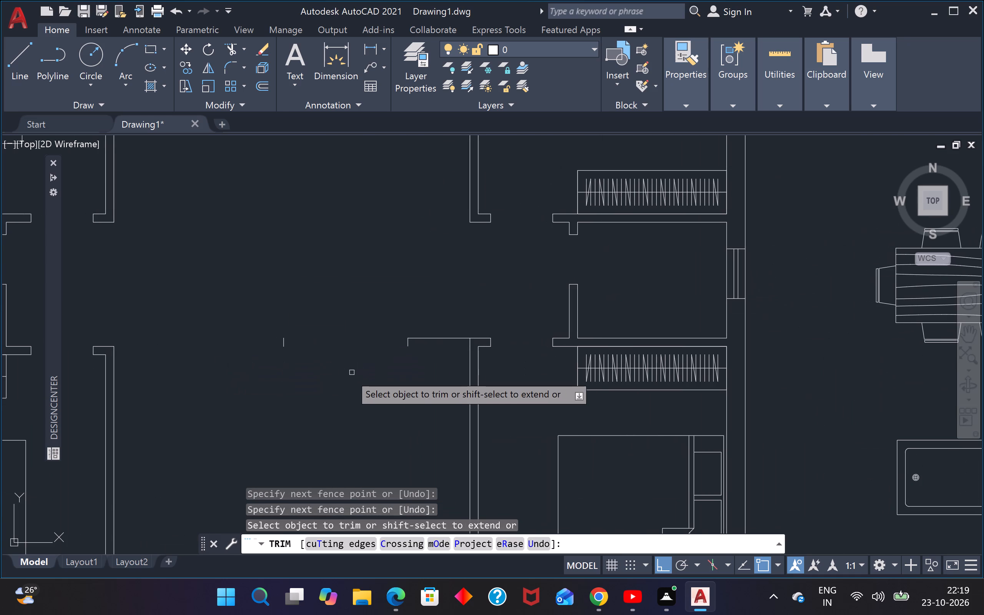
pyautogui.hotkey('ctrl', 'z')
# Trim the partition's upper and lower lines left of the 2'6" offset line, undoing the excess trim of the lower line.
pyautogui.click(304, 308)
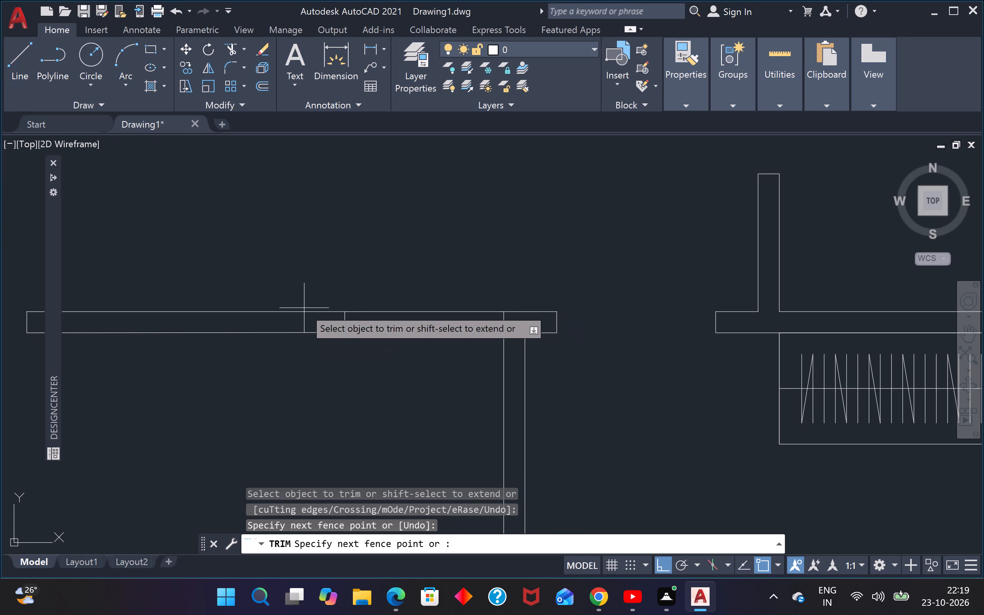
pyautogui.click(288, 322)
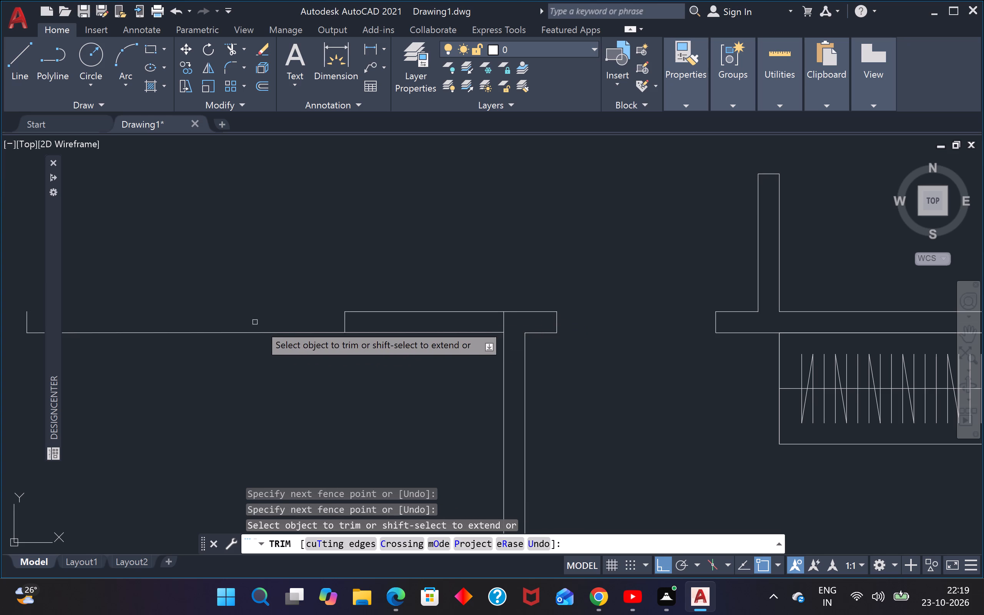
pyautogui.keyDown('shift'); pyautogui.click(345, 316); pyautogui.keyUp('shift')
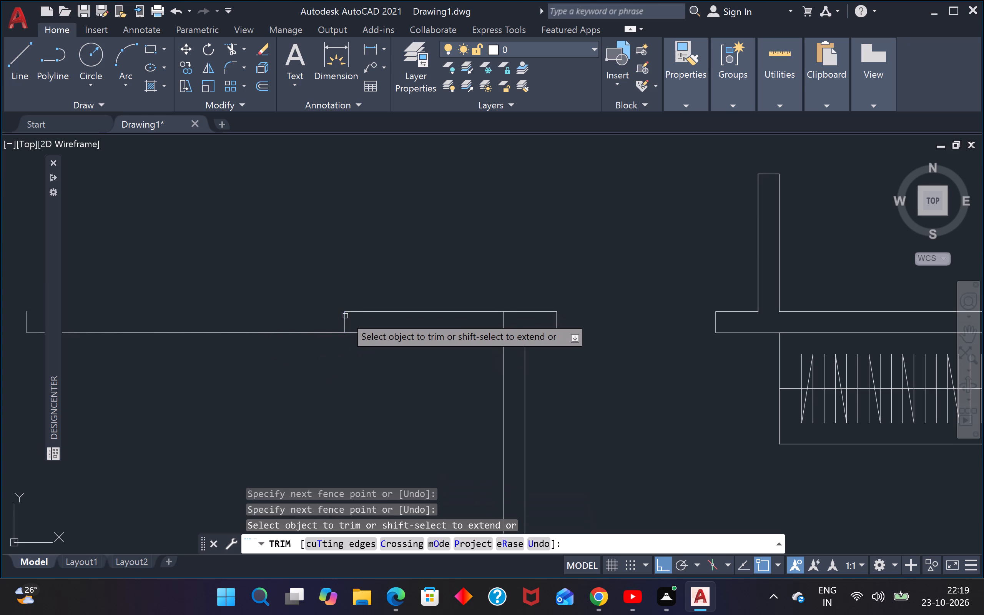
pyautogui.click(307, 304)
pyautogui.click(289, 346)
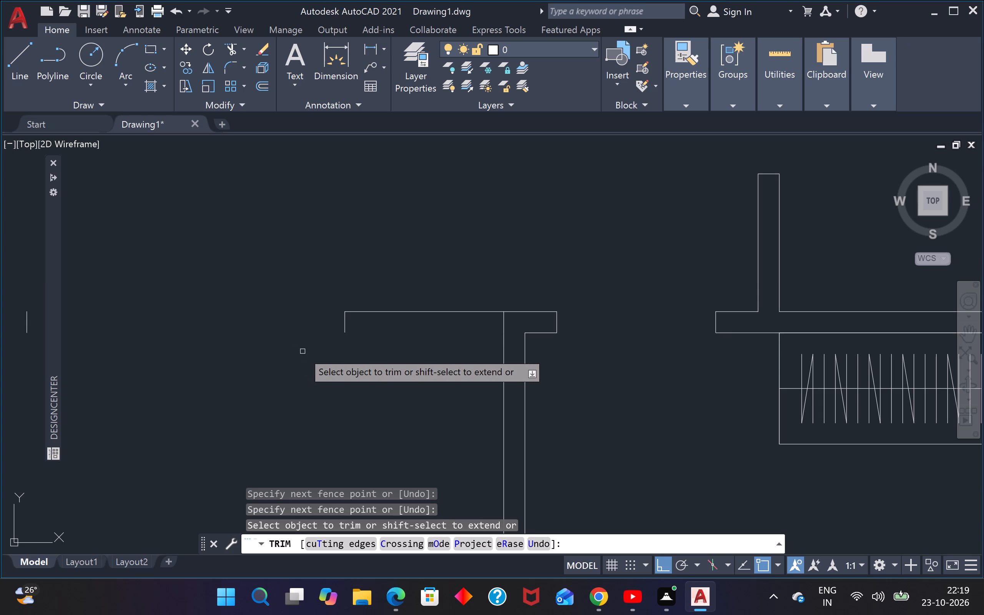
pyautogui.hotkey('ctrl', 'z')
pyautogui.click(324, 316)
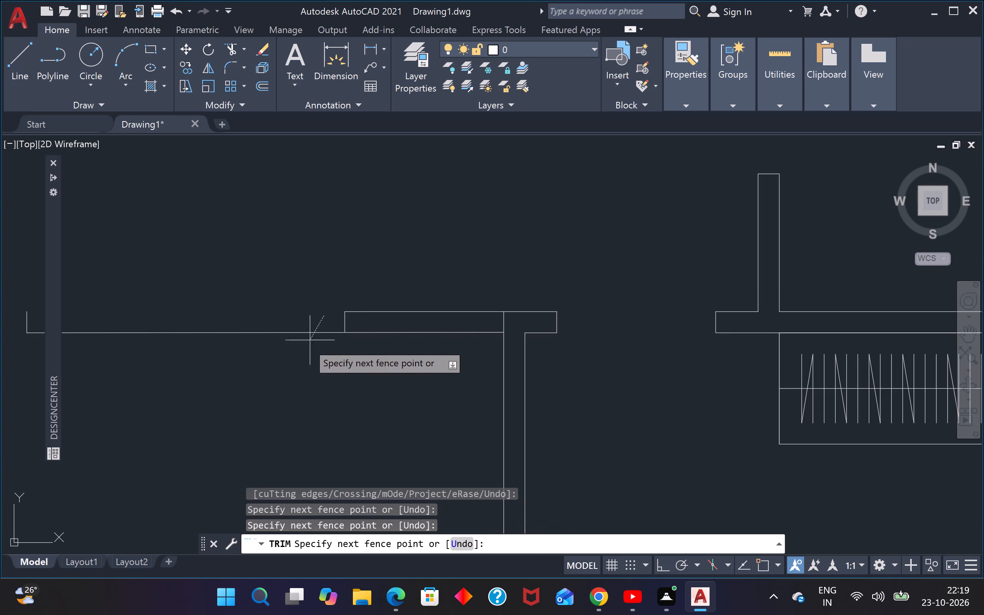
pyautogui.click(332, 306)
pyautogui.scroll(2, 330, 330)
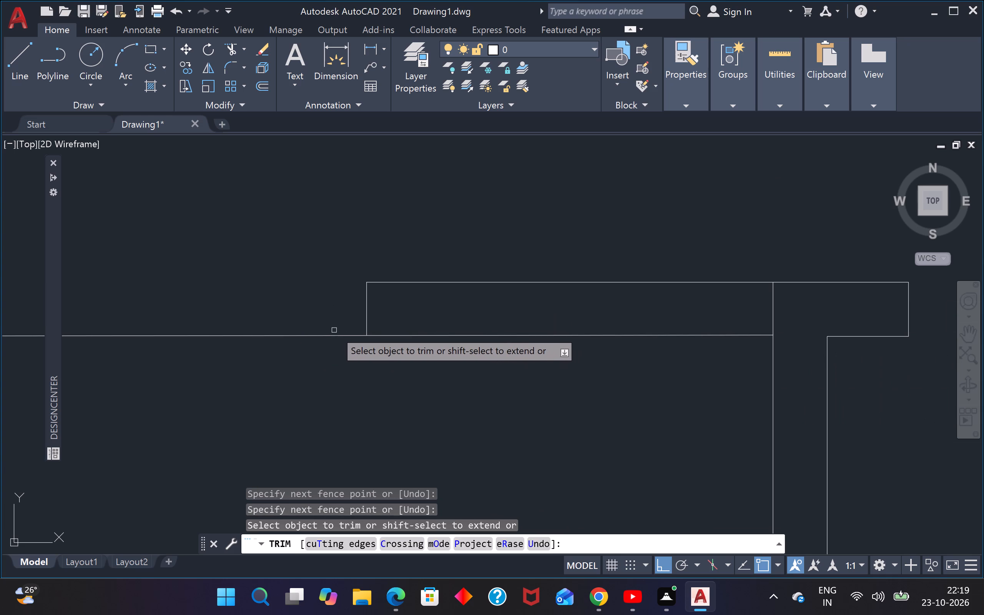
pyautogui.keyDown('shift'); pyautogui.click(368, 324); pyautogui.keyUp('shift')
pyautogui.click(321, 293)
pyautogui.click(303, 357)
pyautogui.scroll(-3, 304, 352)
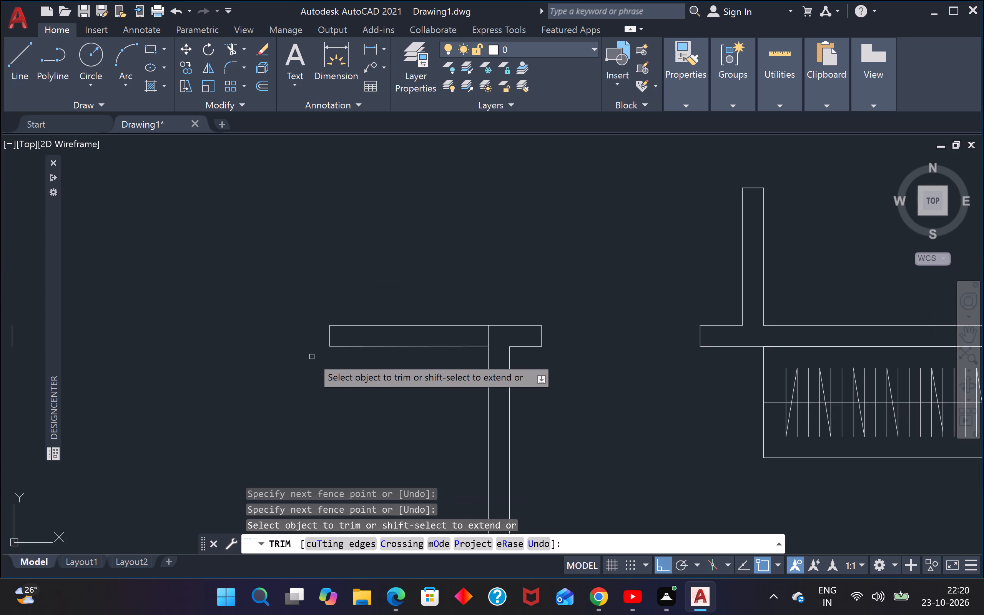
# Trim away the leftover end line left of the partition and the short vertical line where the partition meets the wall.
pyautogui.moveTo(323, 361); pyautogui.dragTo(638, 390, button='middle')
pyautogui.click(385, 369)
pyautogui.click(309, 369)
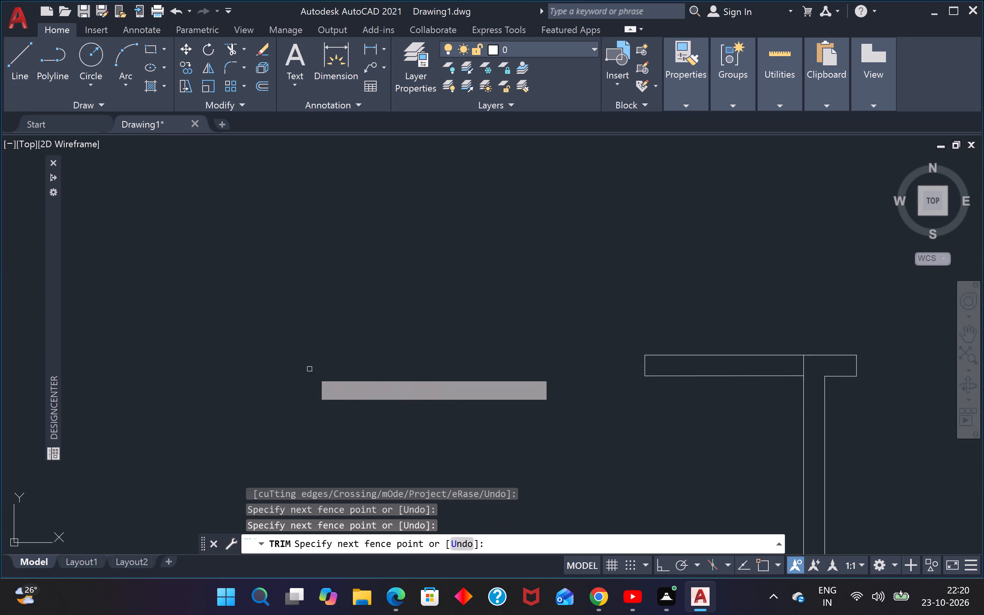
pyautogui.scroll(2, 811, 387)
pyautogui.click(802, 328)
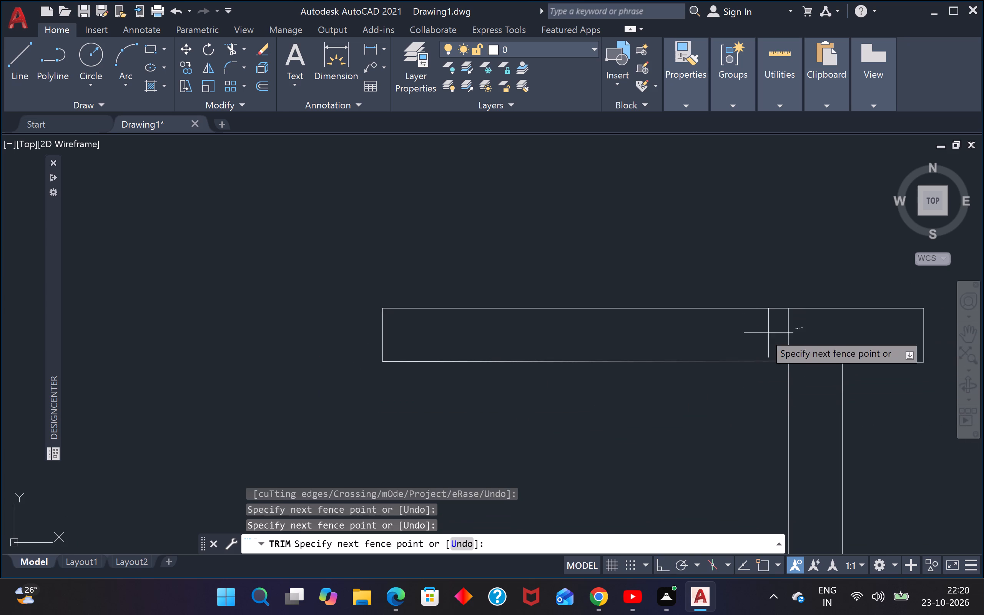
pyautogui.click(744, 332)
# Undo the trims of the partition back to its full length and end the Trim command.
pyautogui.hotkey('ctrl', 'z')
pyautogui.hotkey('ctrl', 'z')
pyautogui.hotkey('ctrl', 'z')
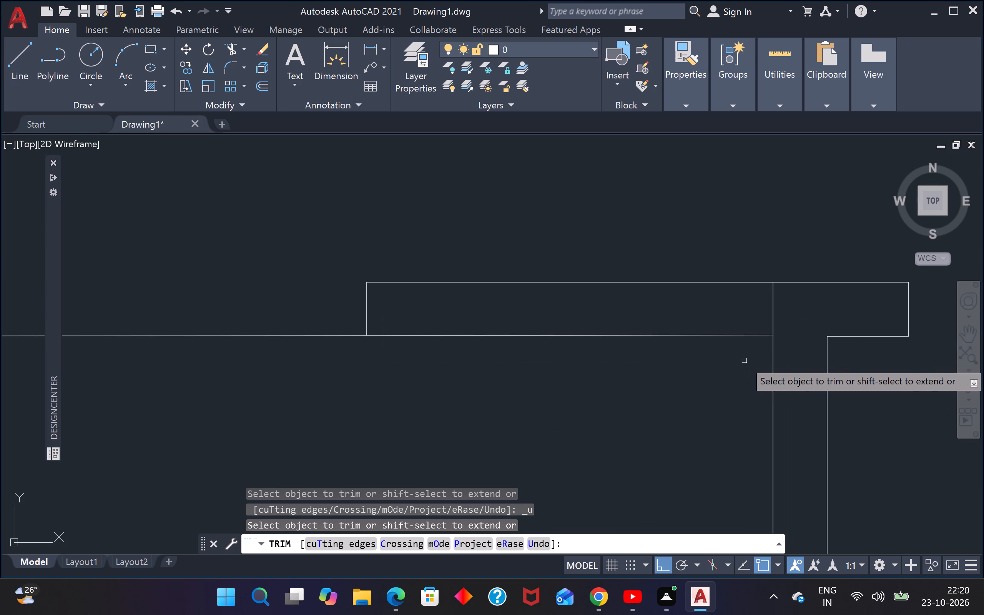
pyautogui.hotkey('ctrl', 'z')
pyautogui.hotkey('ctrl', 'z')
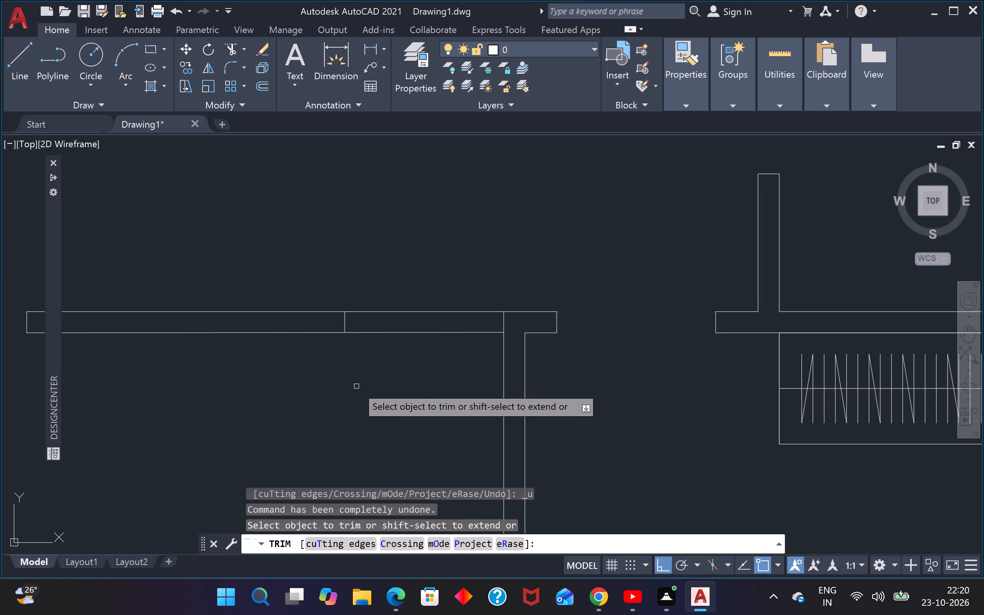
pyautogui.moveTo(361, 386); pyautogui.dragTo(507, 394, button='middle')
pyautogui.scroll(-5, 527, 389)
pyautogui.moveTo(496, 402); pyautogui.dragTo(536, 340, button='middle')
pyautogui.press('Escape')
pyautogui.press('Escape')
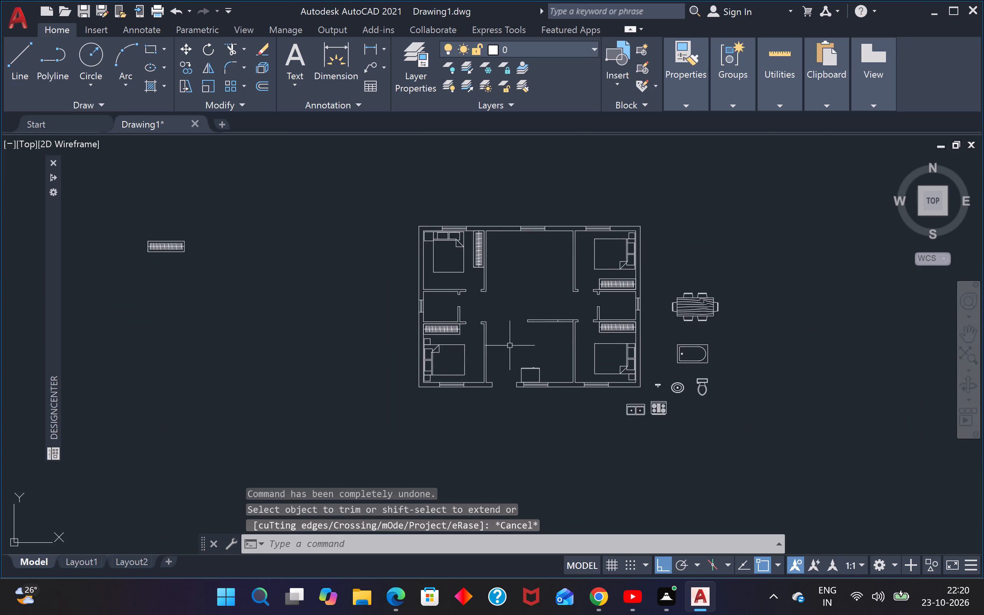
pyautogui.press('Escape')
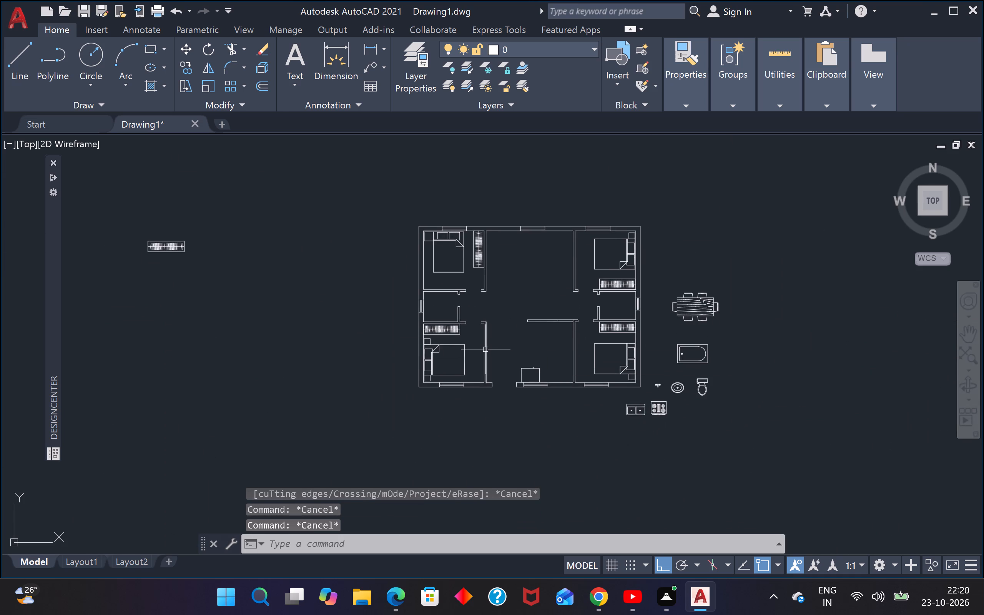
# Offset the partition's lower line by 2' downward into the kitchen.
pyautogui.press('Escape')
pyautogui.press('Escape')
pyautogui.press('o')
pyautogui.press('space')
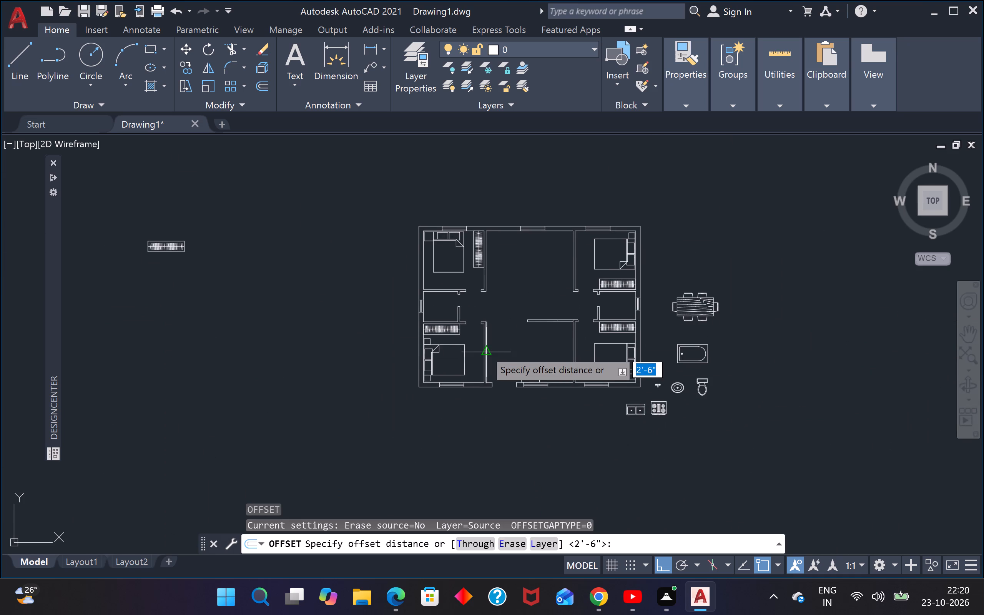
pyautogui.press('2')
pyautogui.press("'")
pyautogui.press('Return')
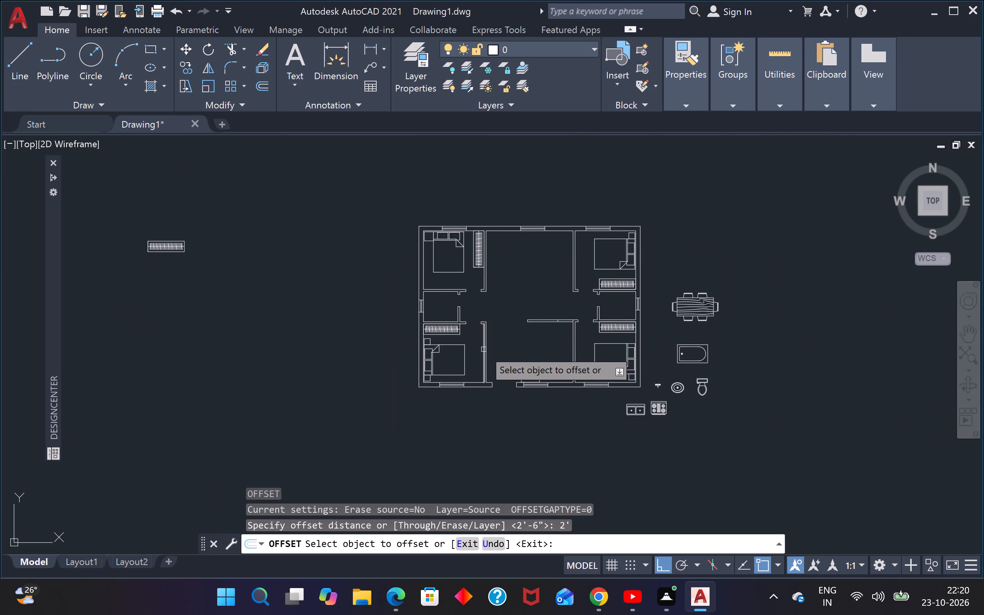
pyautogui.scroll(1, 548, 333)
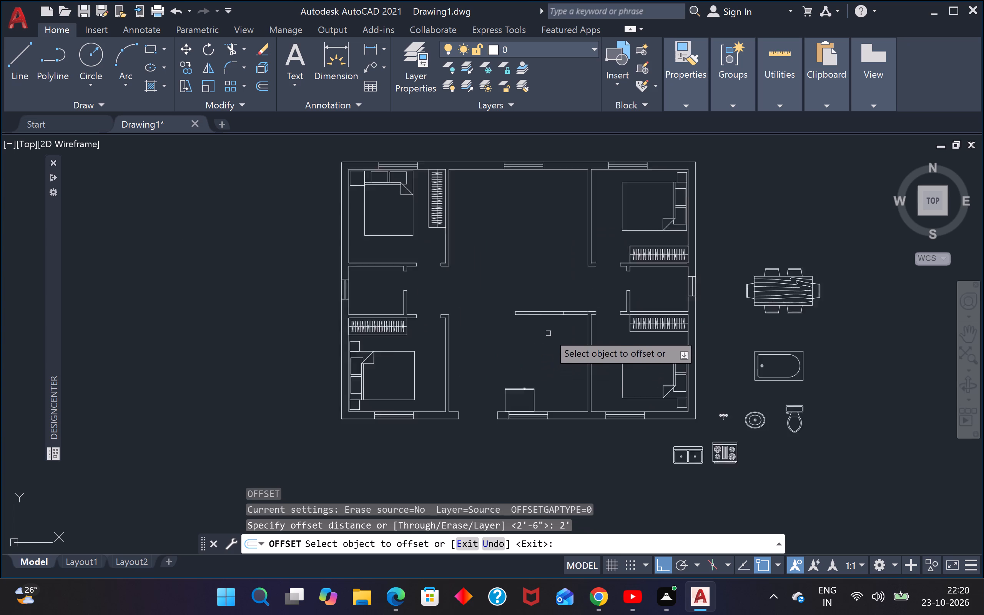
pyautogui.scroll(1, 548, 333)
pyautogui.click(553, 304)
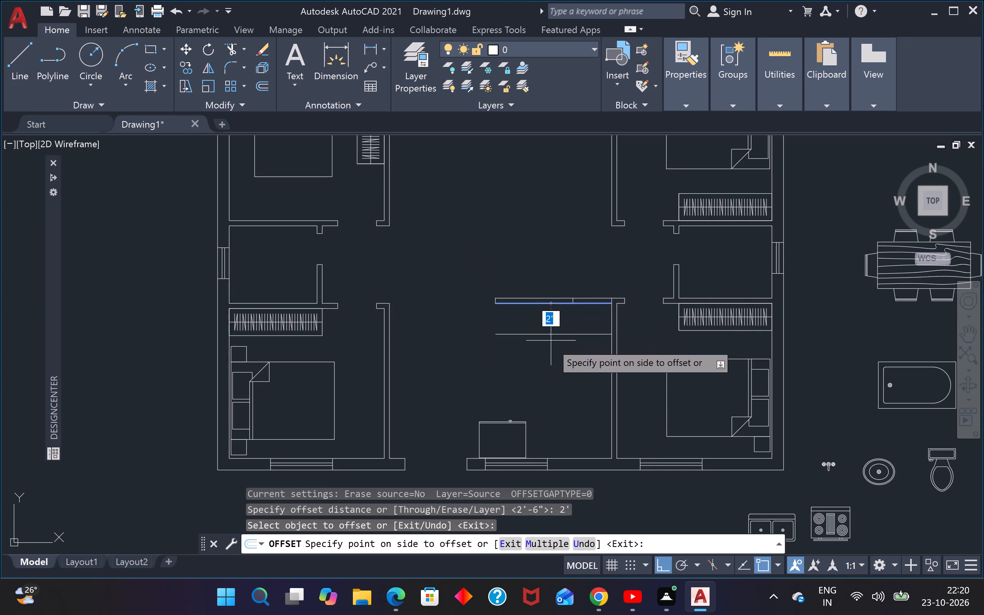
pyautogui.click(551, 343)
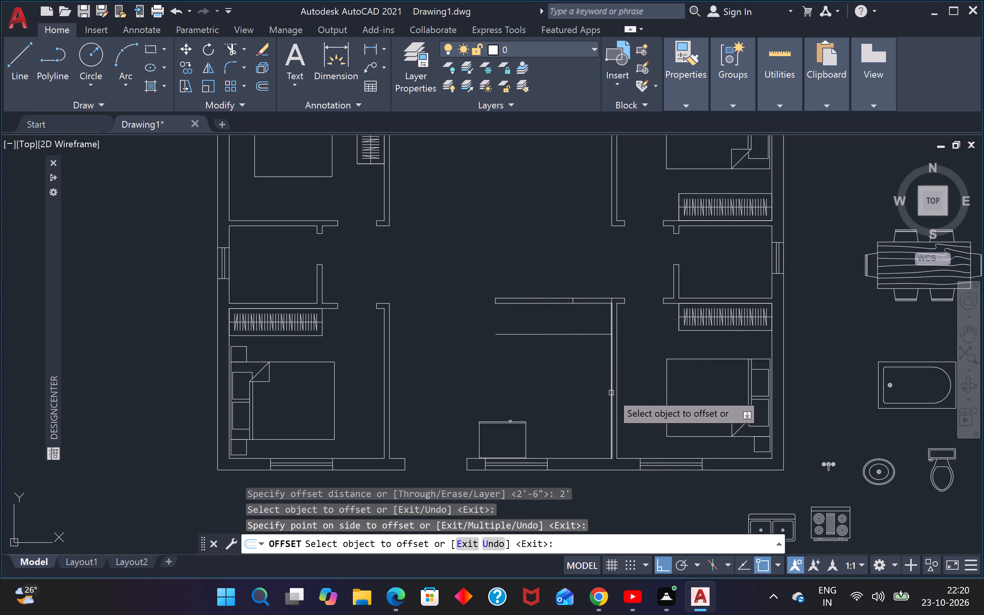
# Offset the inner face of the kitchen's right wall by 2' to the left.
pyautogui.click(610, 393)
pyautogui.click(563, 394)
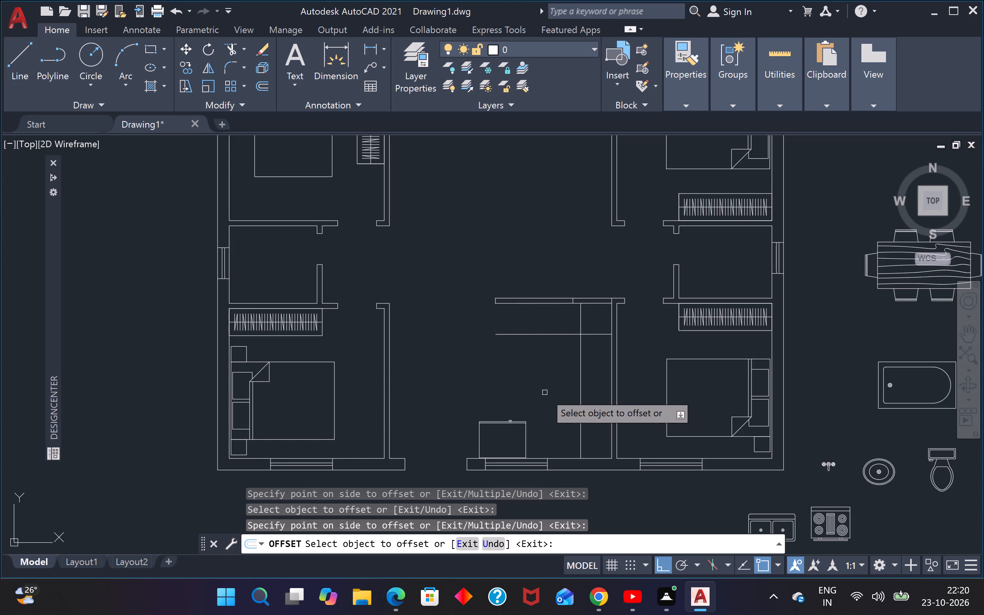
pyautogui.press('Escape')
pyautogui.press('Escape')
pyautogui.press('Escape')
pyautogui.press('Escape')
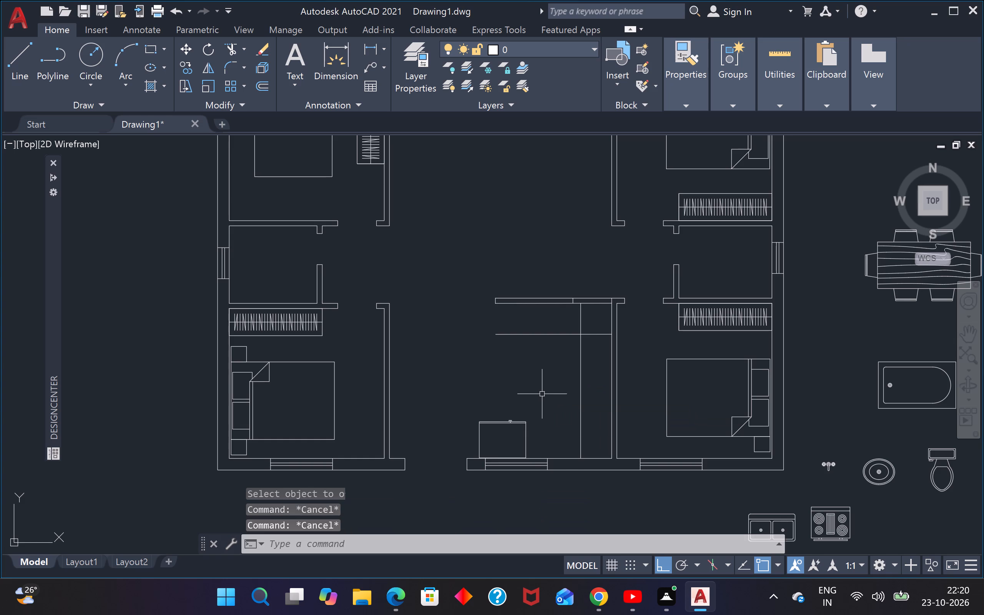
# Draw a line about 4' down from the lower corner of the partition's left end, continuing about 1' to the right.
pyautogui.write('L')
pyautogui.press('space')
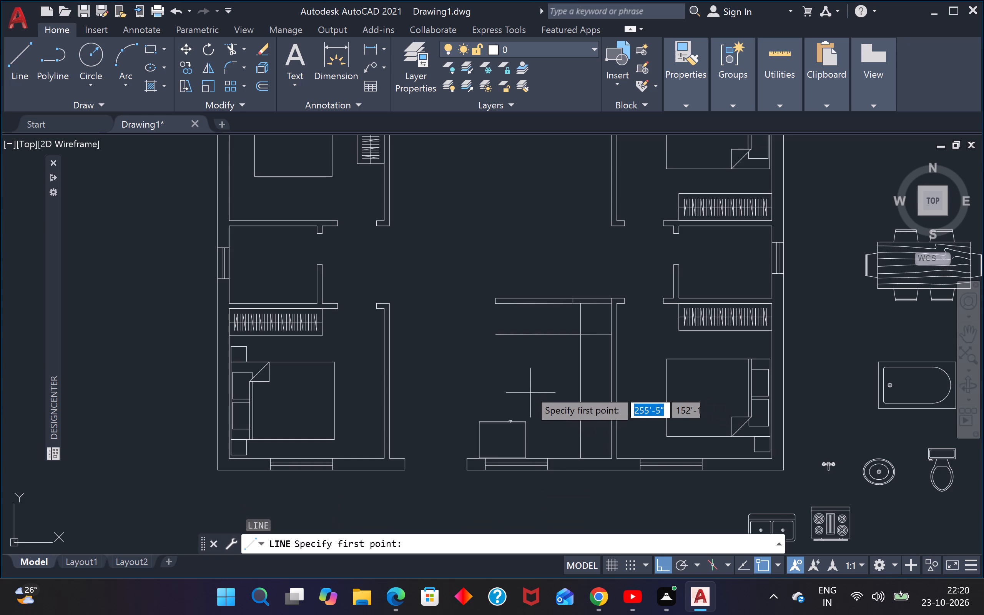
pyautogui.scroll(2, 498, 397)
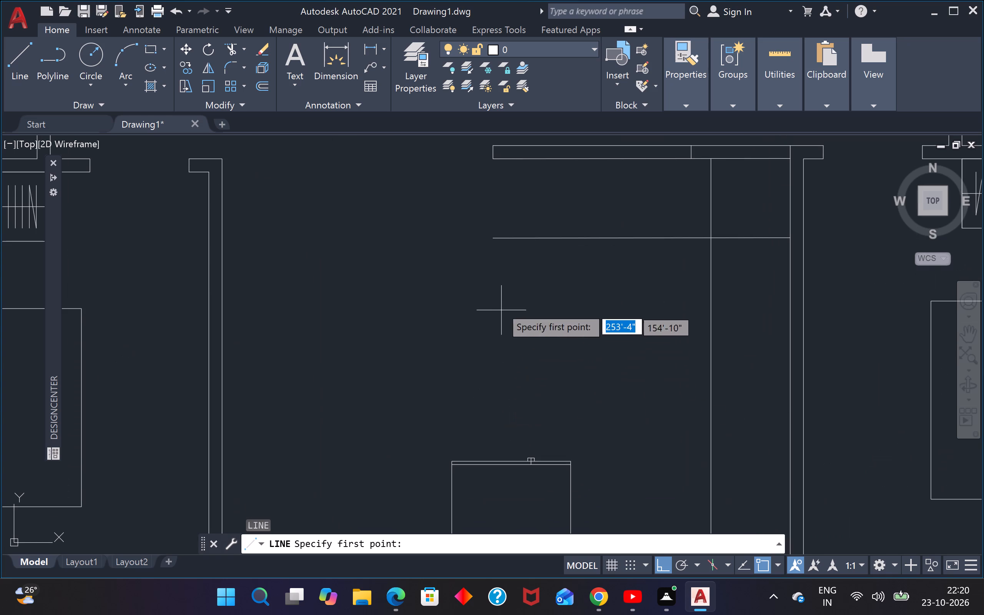
pyautogui.click(494, 160)
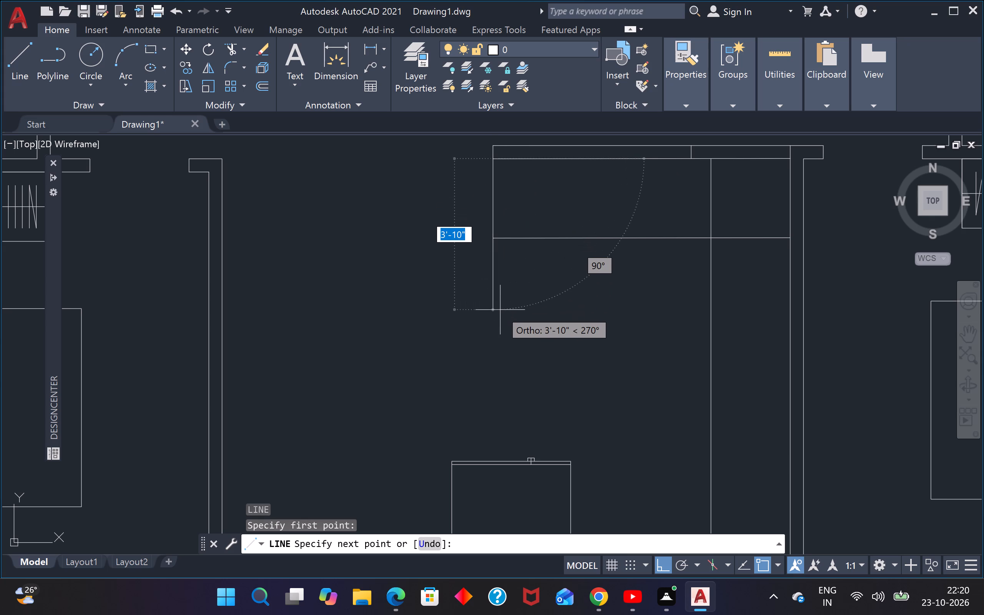
pyautogui.click(500, 317)
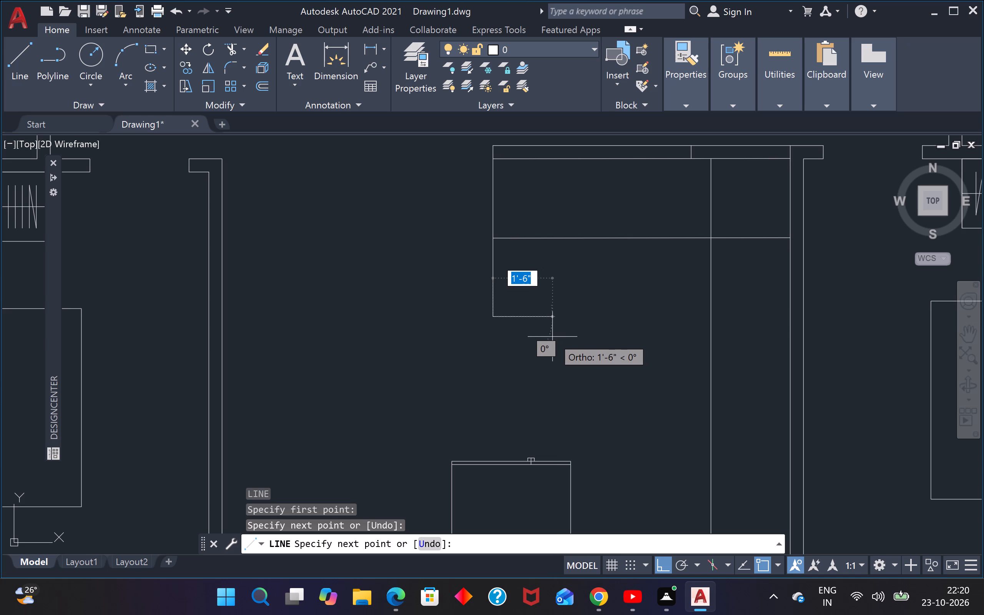
pyautogui.click(532, 337)
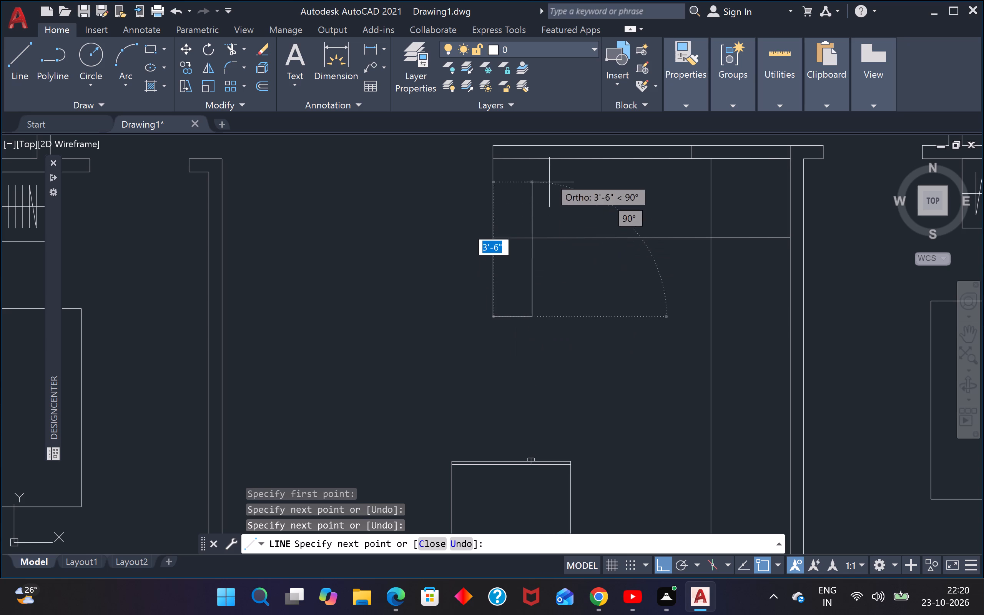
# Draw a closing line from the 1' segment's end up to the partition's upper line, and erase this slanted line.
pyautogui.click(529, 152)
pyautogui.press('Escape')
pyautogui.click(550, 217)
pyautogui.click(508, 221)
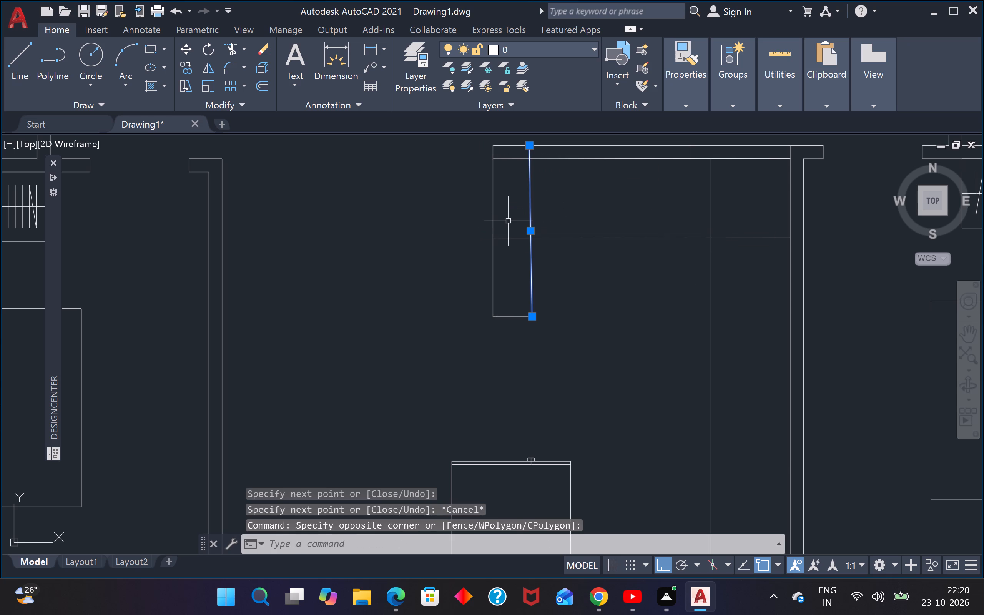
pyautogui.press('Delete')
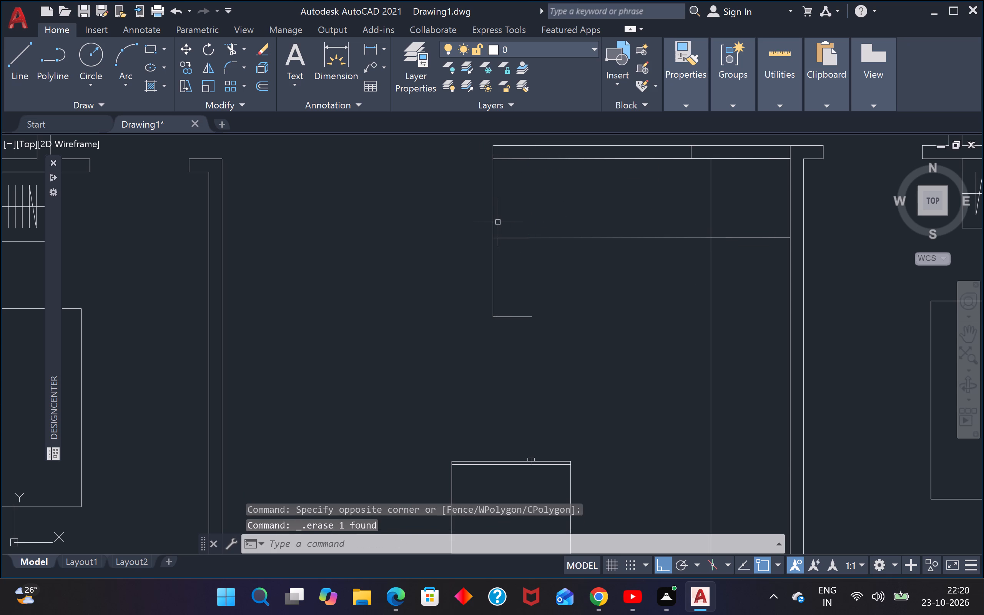
# Draw a vertical line about 7'5" up from the right end of the 1' segment, passing through the partition.
pyautogui.write('L')
pyautogui.press('space')
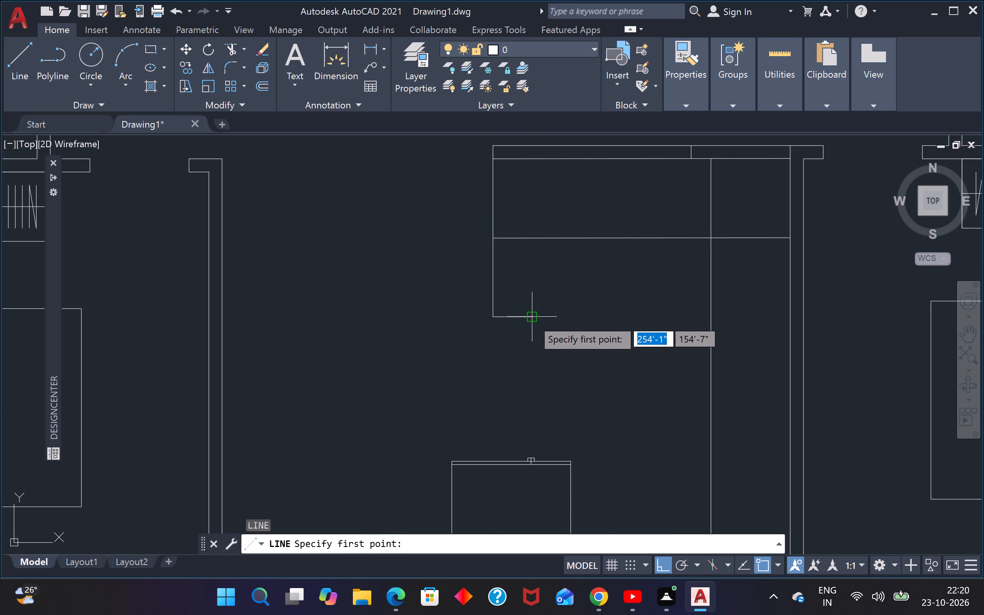
pyautogui.click(532, 319)
pyautogui.scroll(-2, 563, 304)
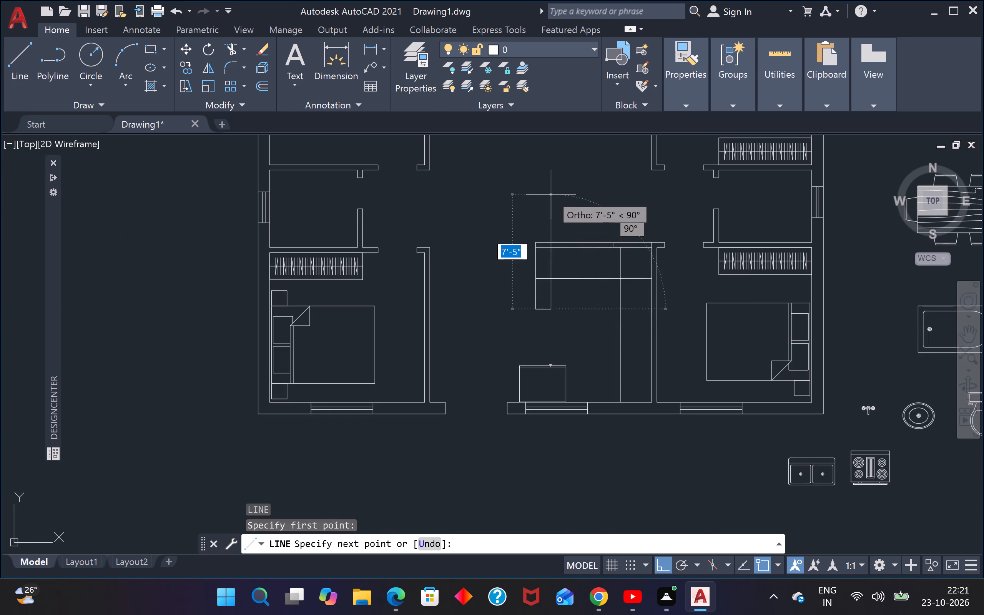
pyautogui.click(551, 194)
pyautogui.press('Escape')
# Trim the new vertical line above the partition and above the counter line, and the counter line's overlap inside the left leg.
pyautogui.write('TR')
pyautogui.press('space')
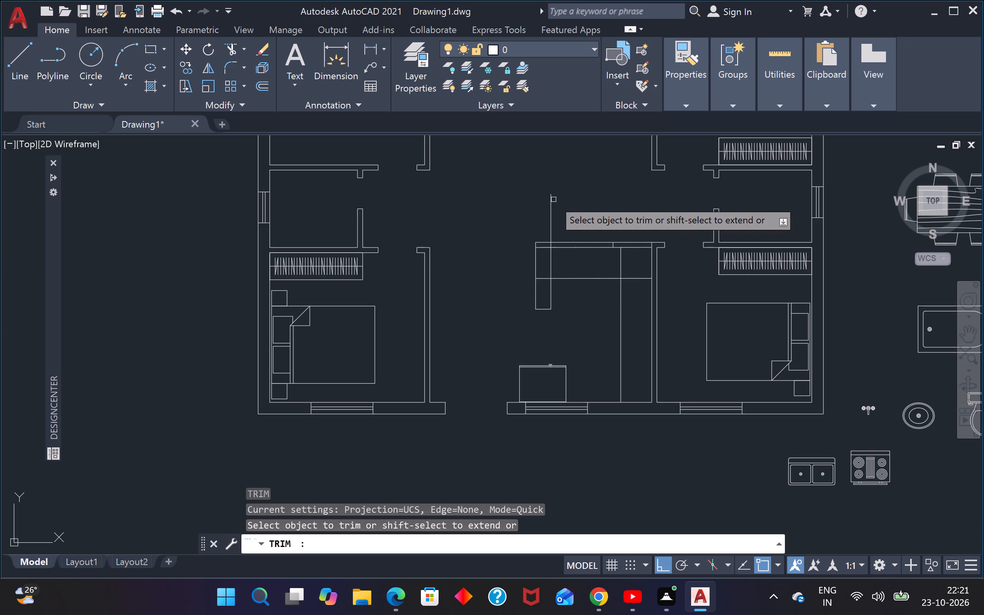
pyautogui.click(560, 219)
pyautogui.click(528, 219)
pyautogui.scroll(2, 546, 274)
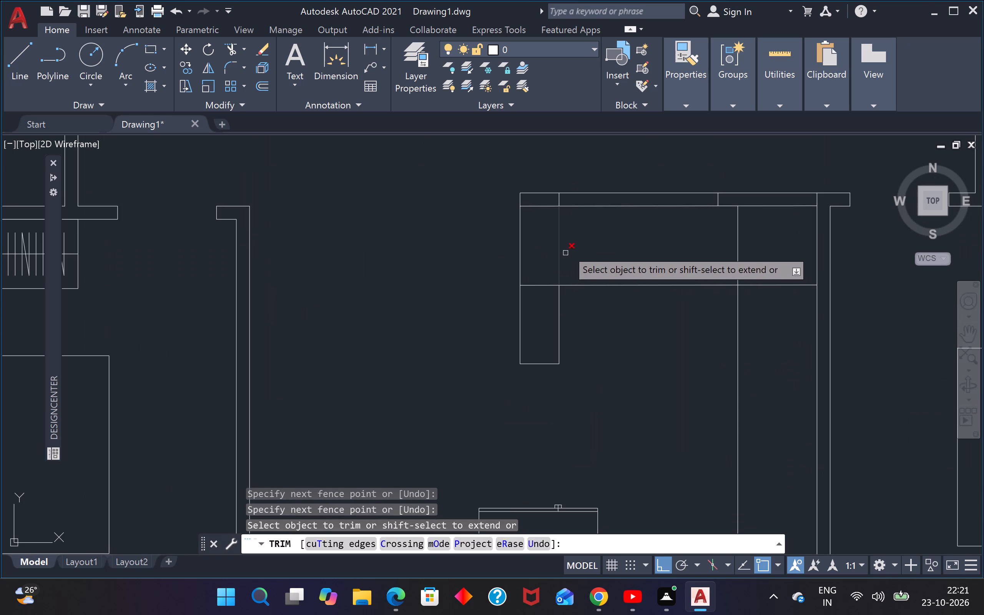
pyautogui.click(567, 248)
pyautogui.click(547, 247)
pyautogui.click(540, 268)
pyautogui.click(539, 299)
# Trim the two 2' offset lines beyond their intersection to form the counter's inner corner near the right wall.
pyautogui.moveTo(655, 233); pyautogui.dragTo(658, 232)
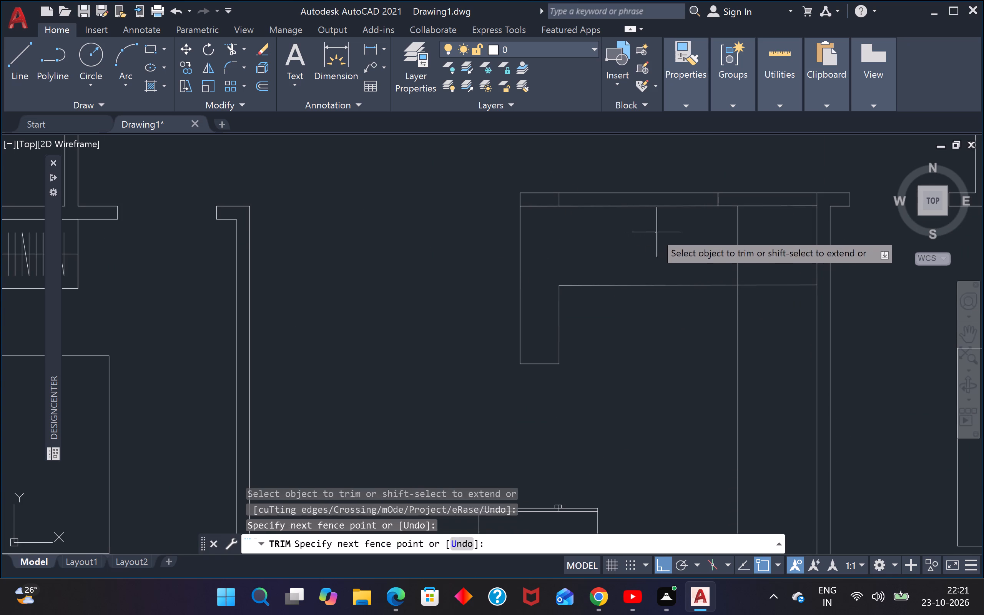
pyautogui.moveTo(658, 232); pyautogui.dragTo(662, 232)
pyautogui.moveTo(751, 237); pyautogui.dragTo(744, 237)
pyautogui.click(697, 249)
pyautogui.moveTo(762, 255); pyautogui.dragTo(769, 264)
pyautogui.click(775, 349)
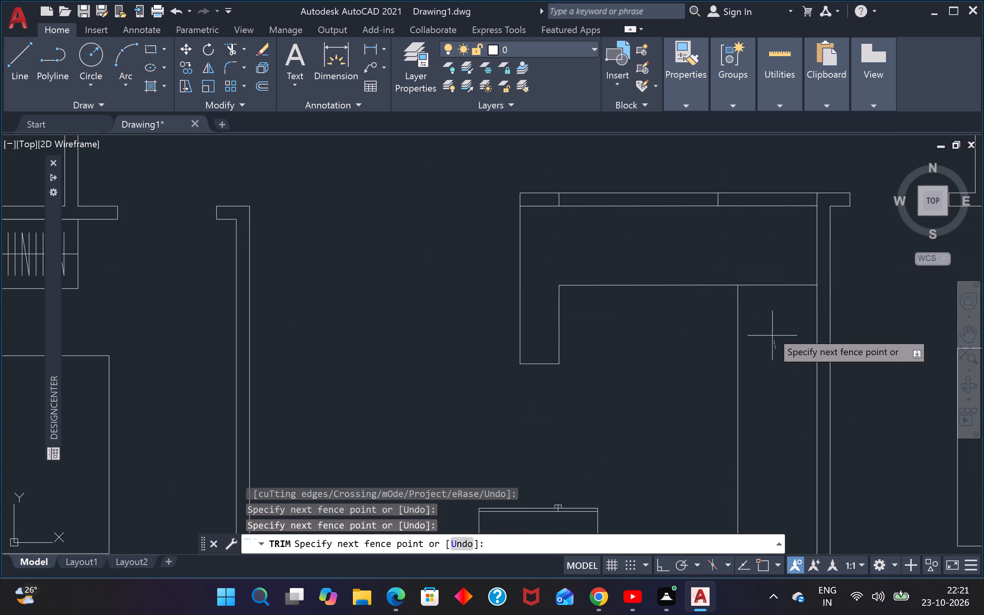
pyautogui.click(757, 264)
pyautogui.scroll(-3, 753, 247)
pyautogui.moveTo(720, 284); pyautogui.dragTo(607, 259, button='middle')
pyautogui.scroll(2, 609, 262)
pyautogui.press('Escape')
pyautogui.press('Escape')
pyautogui.scroll(-3, 602, 252)
pyautogui.moveTo(568, 261); pyautogui.dragTo(541, 283, button='middle')
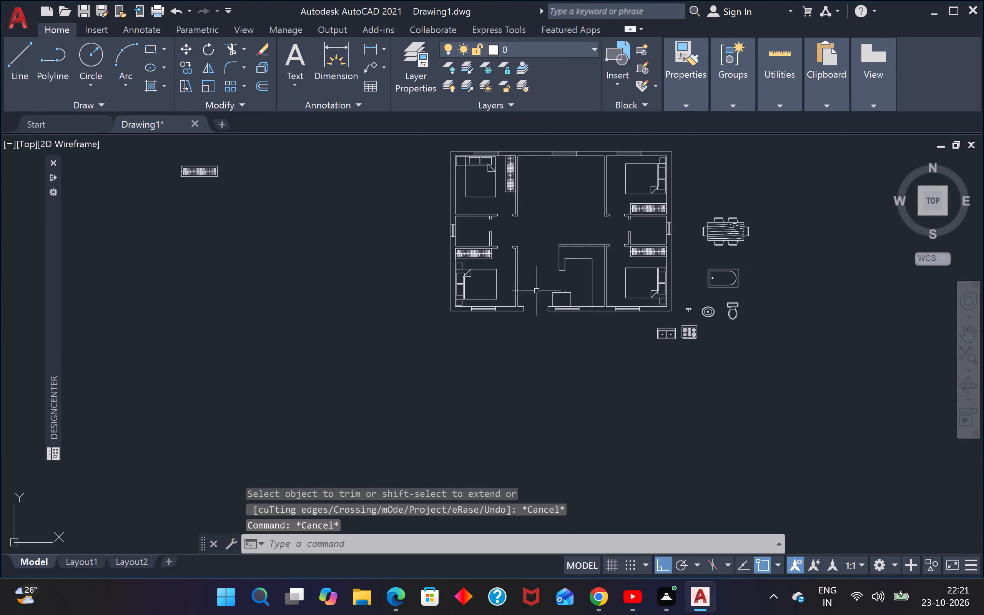
# Trim the partition's upper line, short cross line and left end left of the 2'6" offset line, keeping the lower line.
pyautogui.scroll(1, 533, 312)
pyautogui.moveTo(546, 287); pyautogui.dragTo(499, 404, button='middle')
pyautogui.scroll(1, 530, 357)
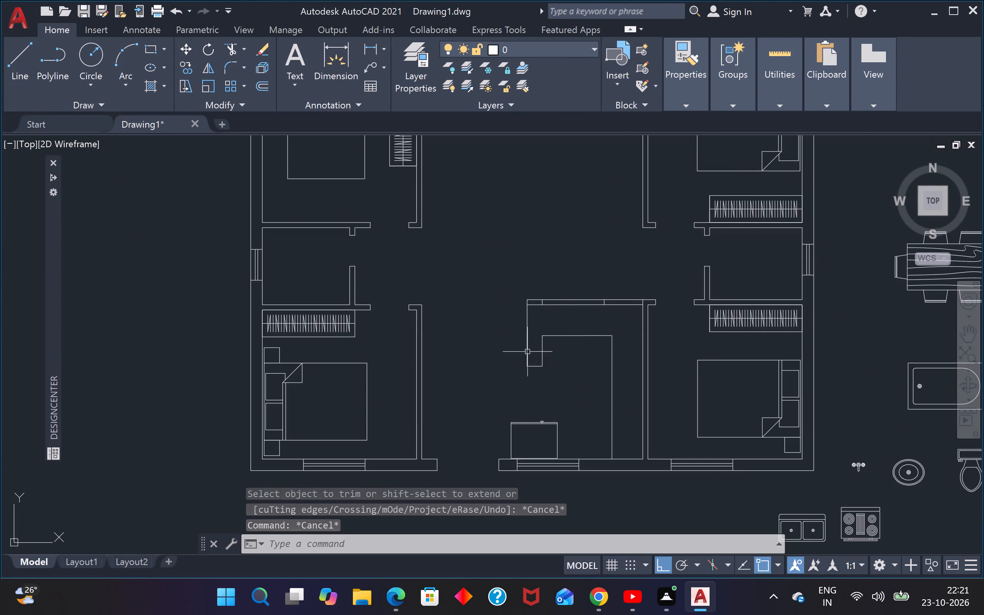
pyautogui.scroll(3, 575, 284)
pyautogui.write('TR')
pyautogui.press('space')
pyautogui.click(500, 334)
pyautogui.moveTo(487, 343); pyautogui.dragTo(483, 343)
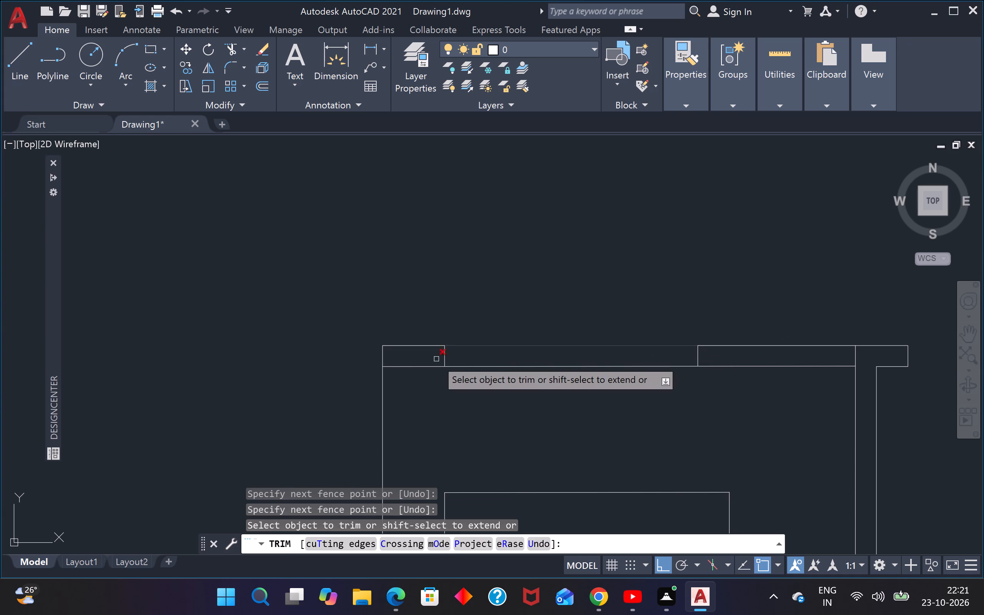
pyautogui.moveTo(434, 359); pyautogui.dragTo(439, 355)
pyautogui.click(483, 340)
pyautogui.moveTo(405, 352); pyautogui.dragTo(395, 350)
pyautogui.click(353, 351)
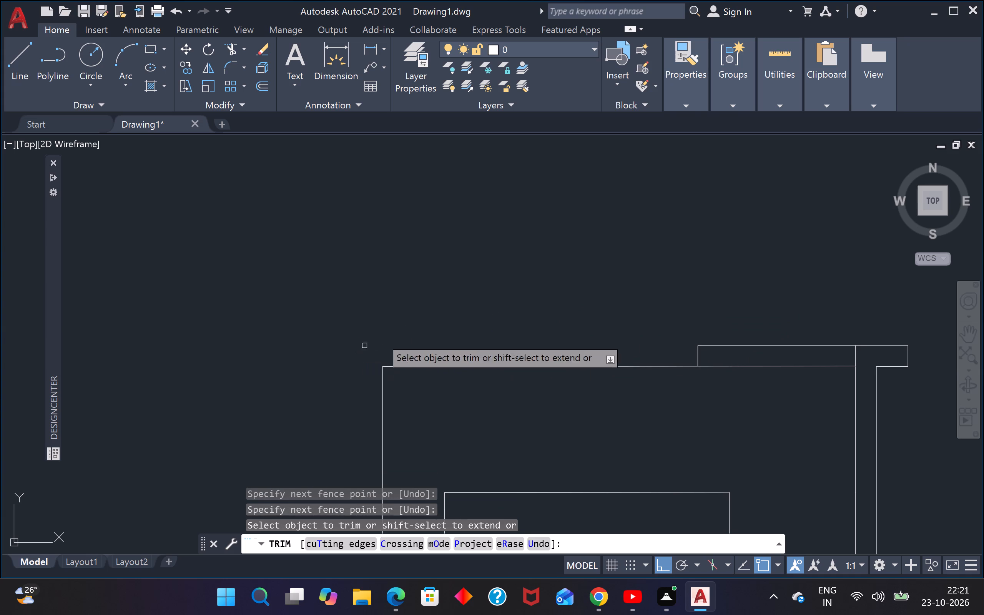
# Trim the short vertical line inside the partition above the kitchen's right wall.
pyautogui.scroll(-2, 468, 298)
pyautogui.moveTo(497, 292); pyautogui.dragTo(442, 296, button='middle')
pyautogui.scroll(2, 575, 322)
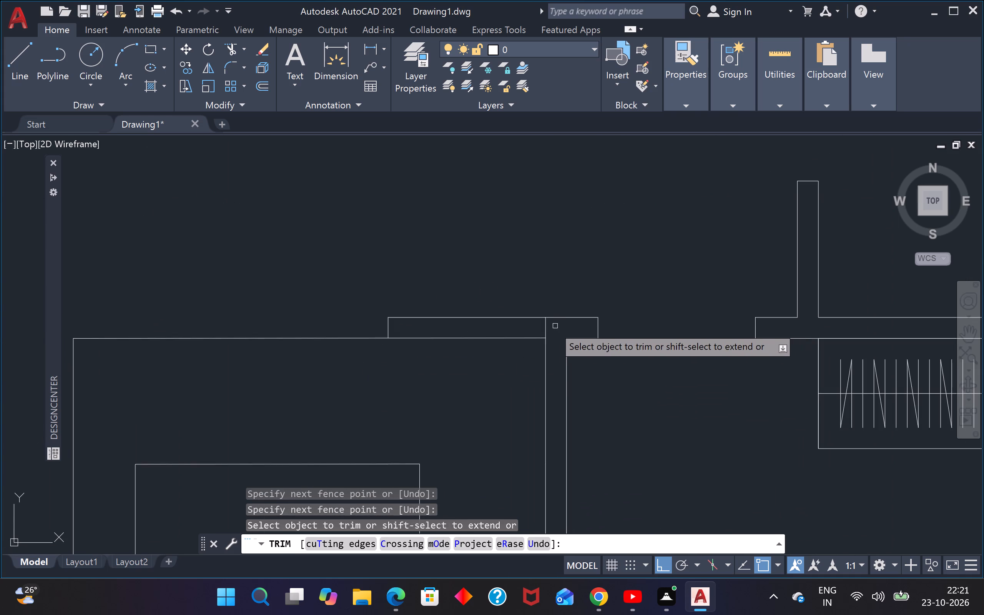
pyautogui.scroll(2, 540, 324)
pyautogui.moveTo(575, 329); pyautogui.dragTo(564, 329)
pyautogui.click(512, 334)
pyautogui.scroll(-3, 512, 331)
pyautogui.press('Escape')
pyautogui.moveTo(417, 253); pyautogui.dragTo(478, 224, button='middle')
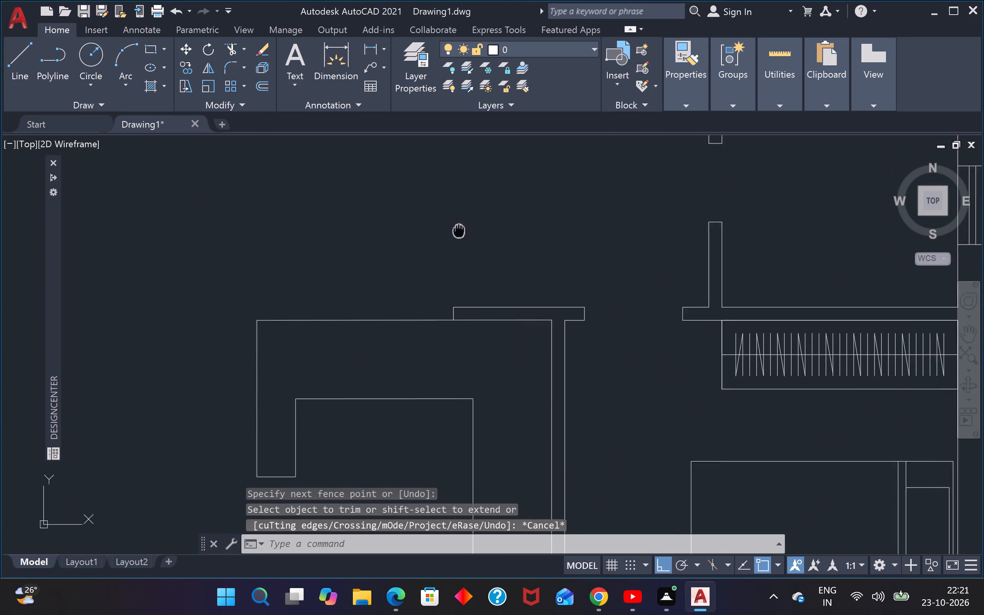
pyautogui.moveTo(478, 224); pyautogui.dragTo(482, 223, button='middle')
pyautogui.press('Escape')
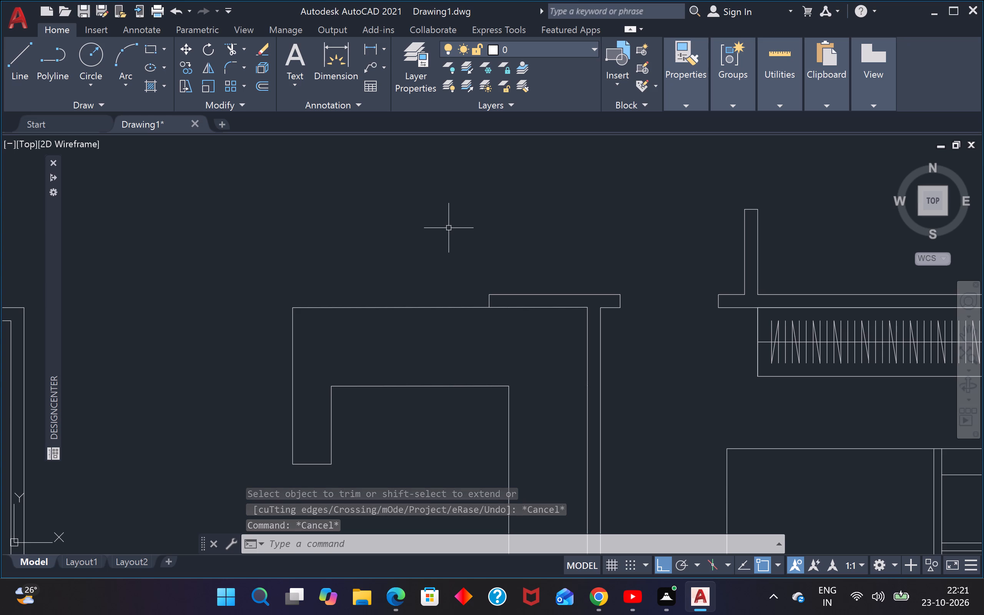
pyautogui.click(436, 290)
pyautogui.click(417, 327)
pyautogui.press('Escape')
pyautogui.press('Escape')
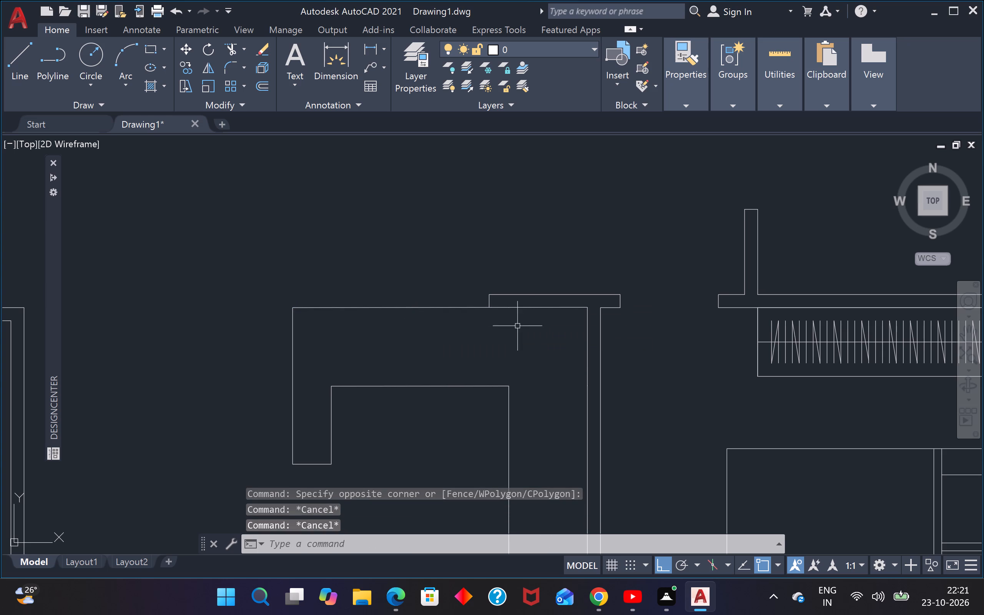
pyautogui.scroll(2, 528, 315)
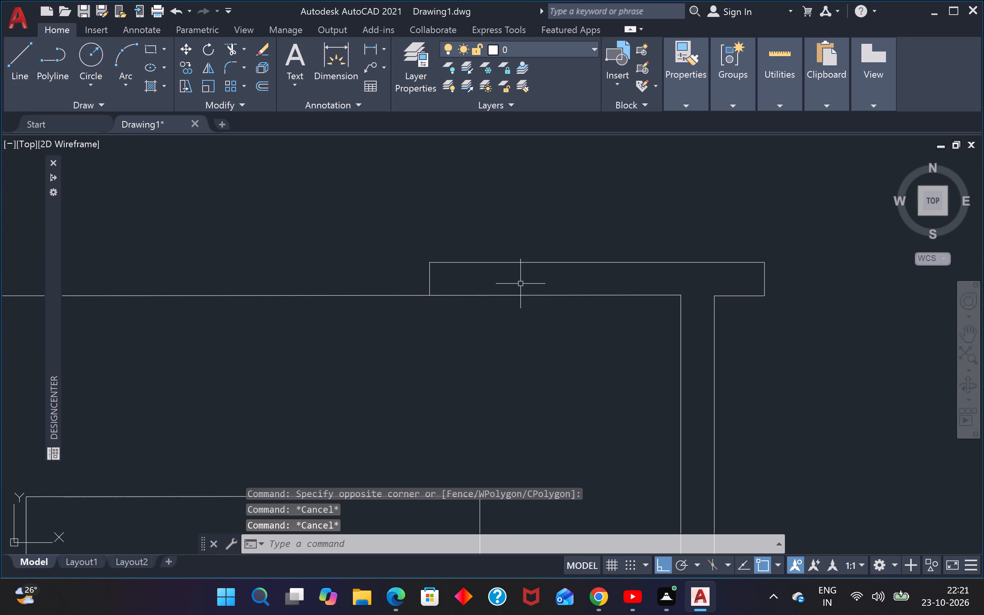
# Erase the two line segments forming the old partition's upper edge above the kitchen counter.
pyautogui.scroll(1, 517, 284)
pyautogui.click(506, 265)
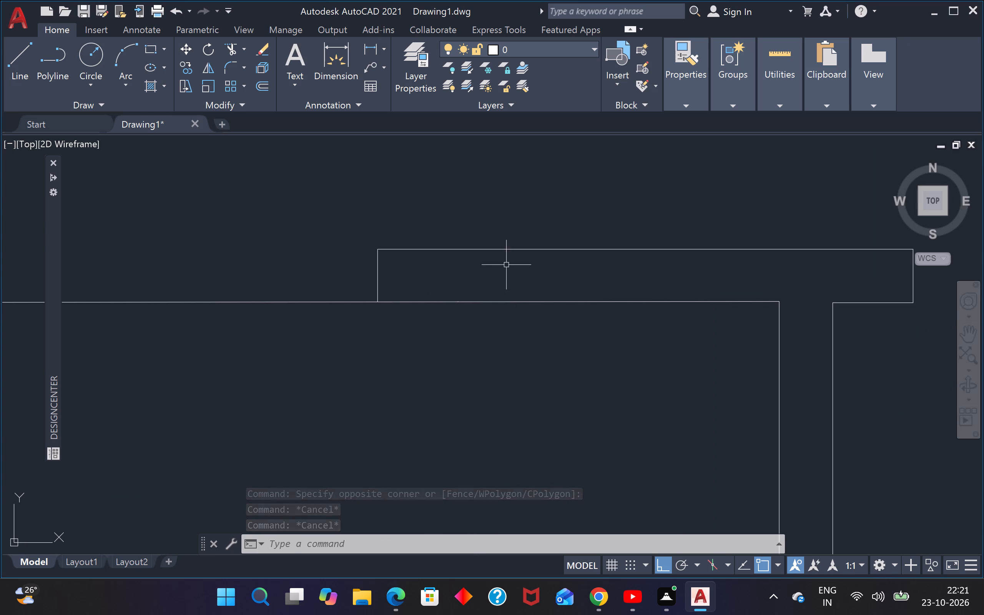
pyautogui.click(497, 216)
pyautogui.press('Escape')
pyautogui.moveTo(506, 275); pyautogui.dragTo(504, 267)
pyautogui.press('Escape')
pyautogui.click(486, 233)
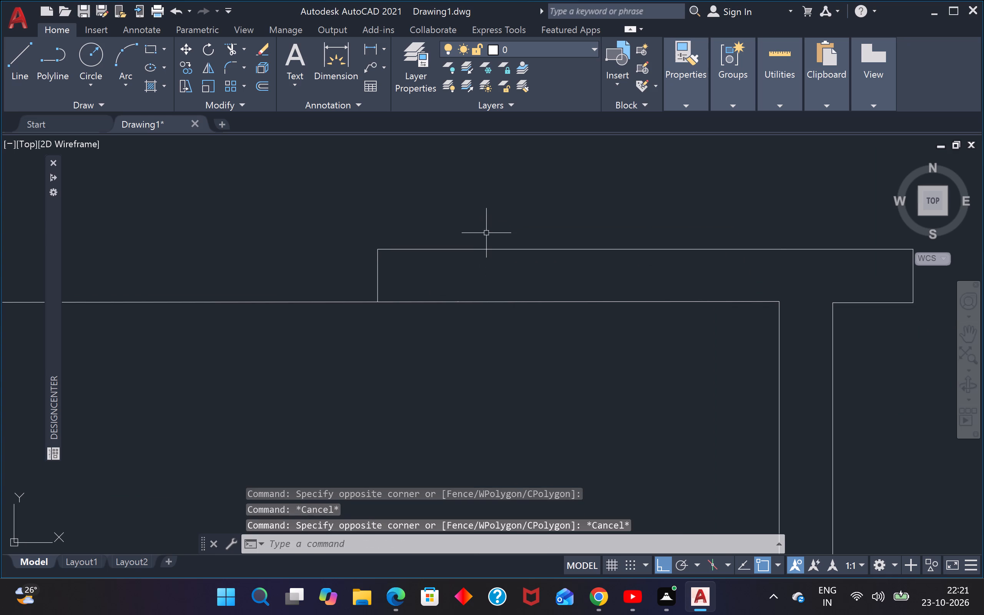
pyautogui.moveTo(485, 234); pyautogui.dragTo(483, 239)
pyautogui.press('Escape')
pyautogui.press('Escape')
pyautogui.moveTo(480, 223); pyautogui.dragTo(474, 229)
pyautogui.click(450, 257)
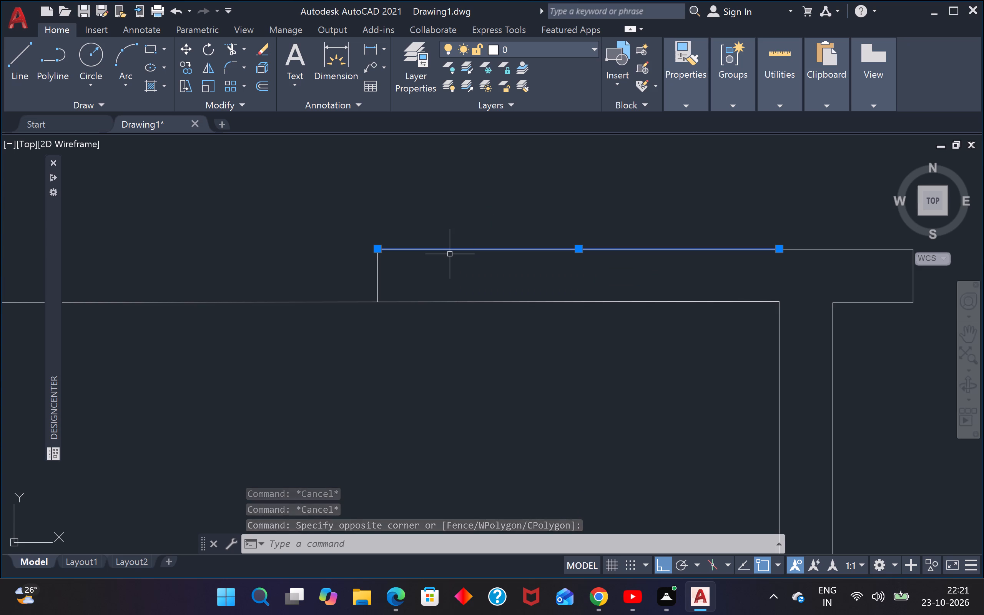
pyautogui.press('Delete')
pyautogui.click(861, 222)
pyautogui.click(813, 250)
pyautogui.press('Delete')
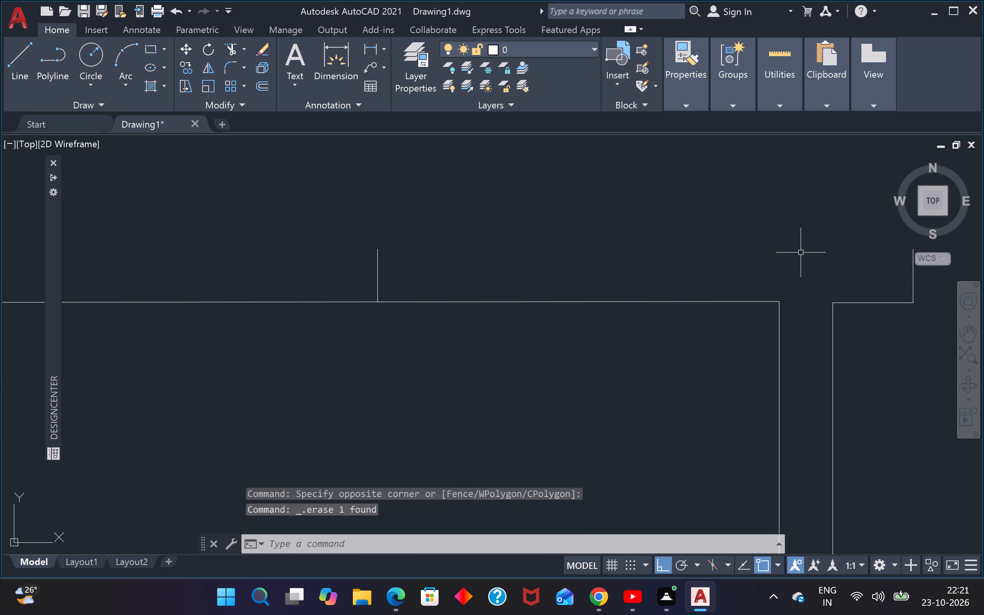
# Erase the two short vertical end lines left over from the old partition above the counter and kitchen wall.
pyautogui.moveTo(421, 271); pyautogui.dragTo(410, 268)
pyautogui.click(351, 270)
pyautogui.press('Delete')
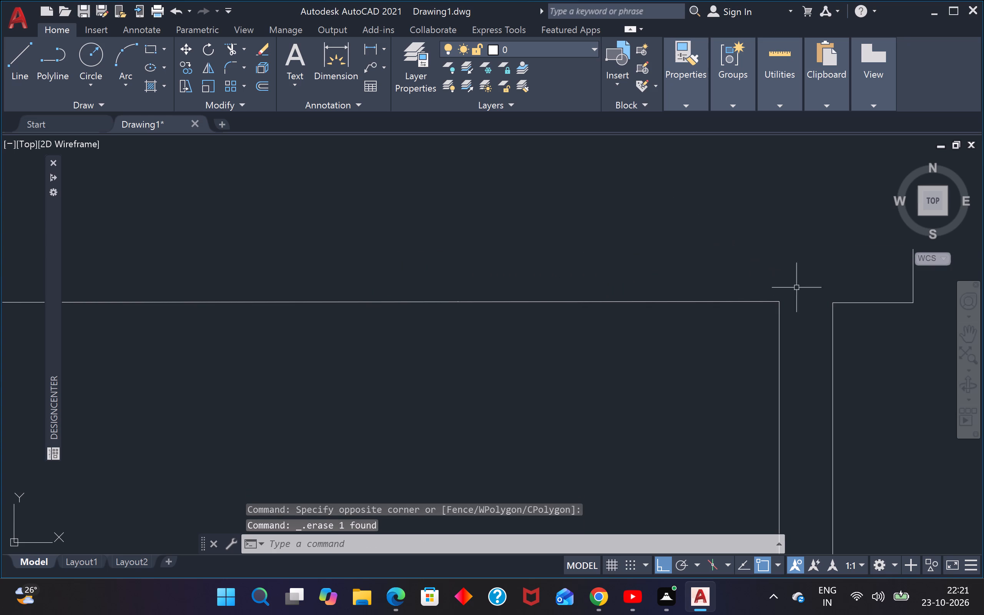
pyautogui.scroll(1, 860, 324)
pyautogui.scroll(-1, 871, 337)
pyautogui.moveTo(861, 359); pyautogui.dragTo(598, 366, button='middle')
pyautogui.moveTo(680, 285); pyautogui.dragTo(668, 285)
pyautogui.click(612, 297)
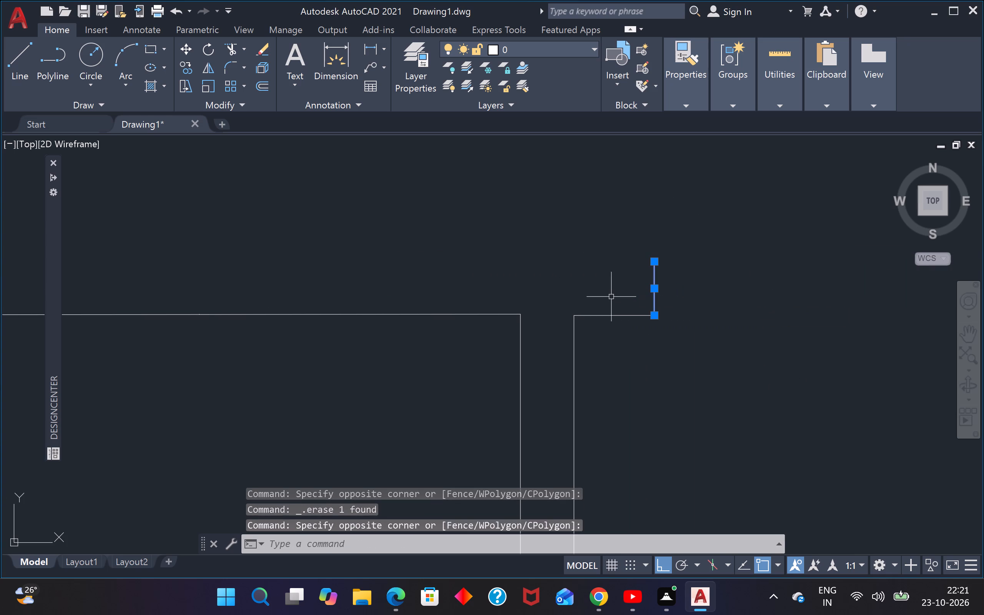
pyautogui.press('Delete')
# From the top outer corner of the kitchen's right wall, draw lines 3' left, 4" down and back right across the wall.
pyautogui.press('l')
pyautogui.press('space')
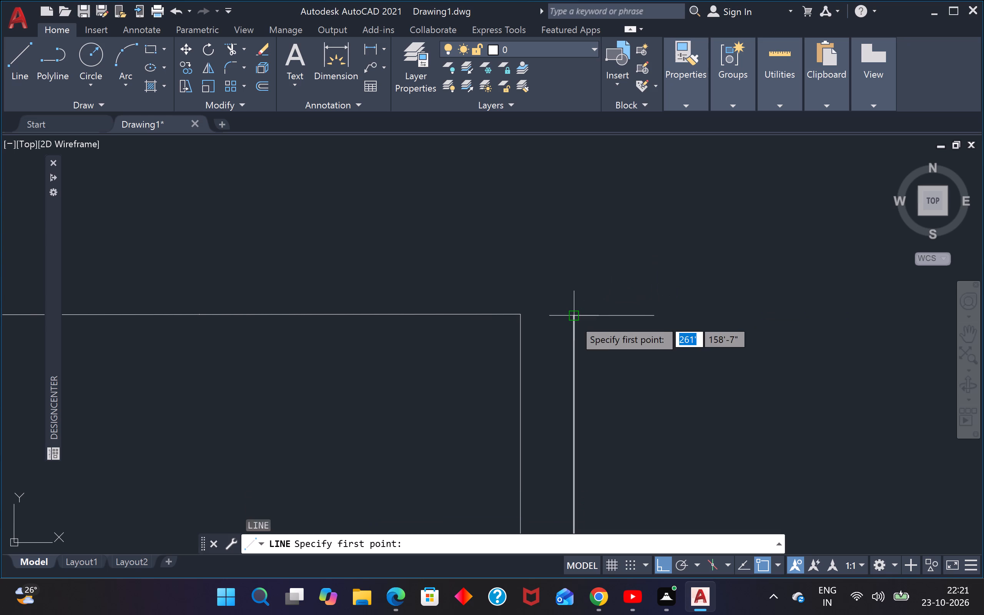
pyautogui.click(574, 319)
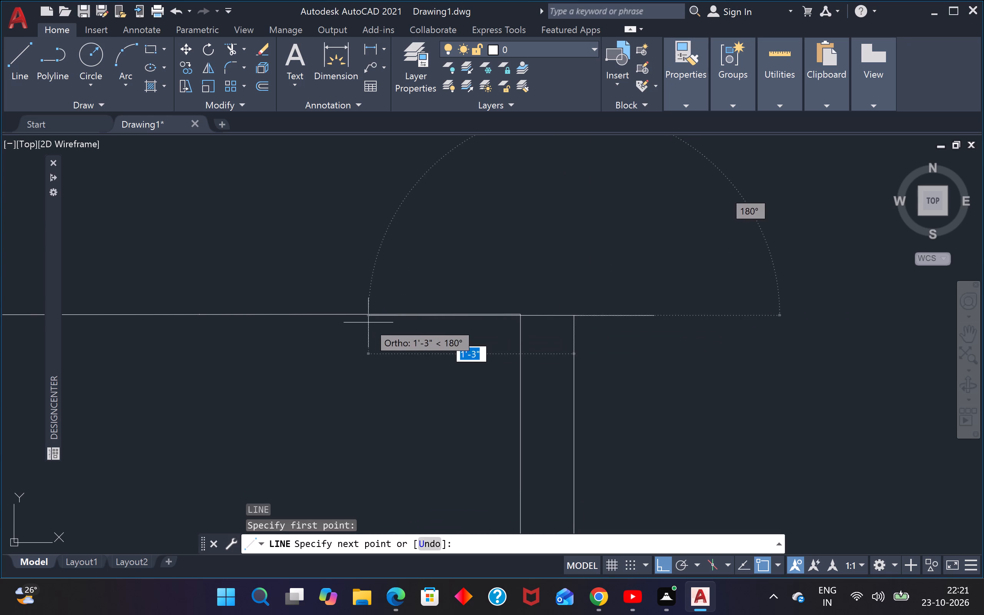
pyautogui.scroll(-2, 369, 322)
pyautogui.moveTo(370, 323); pyautogui.dragTo(878, 323, button='middle')
pyautogui.scroll(-1, 371, 323)
pyautogui.moveTo(793, 333); pyautogui.dragTo(628, 331, button='middle')
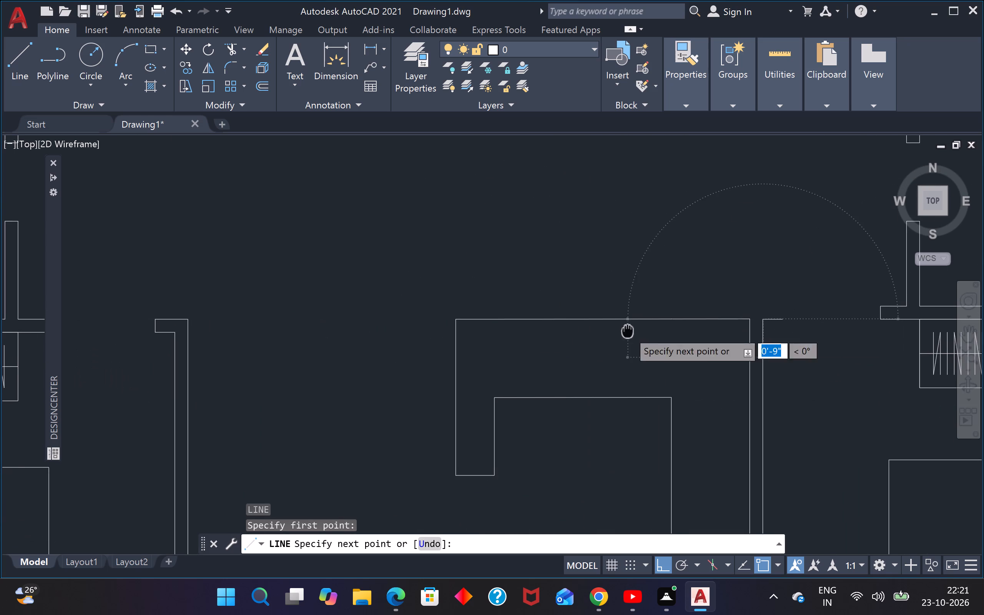
pyautogui.moveTo(628, 331); pyautogui.dragTo(627, 331, button='middle')
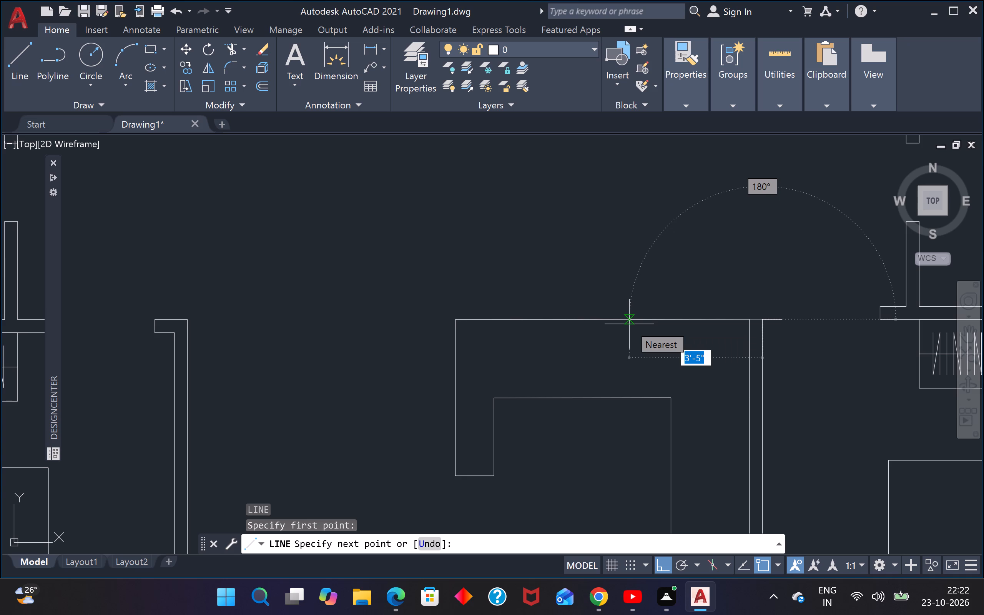
pyautogui.write("3''")
pyautogui.press('BackSpace')
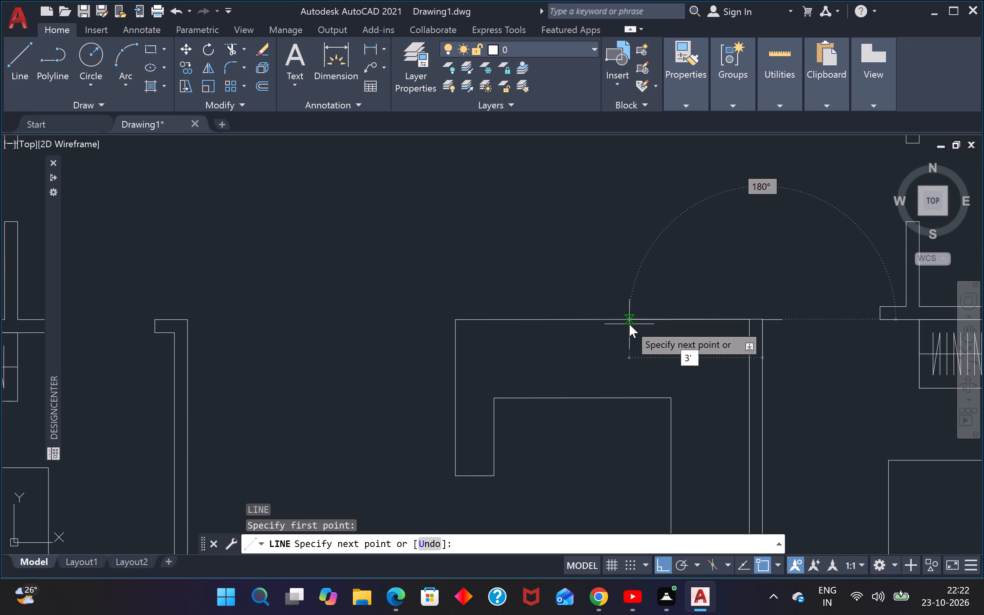
pyautogui.press('Return')
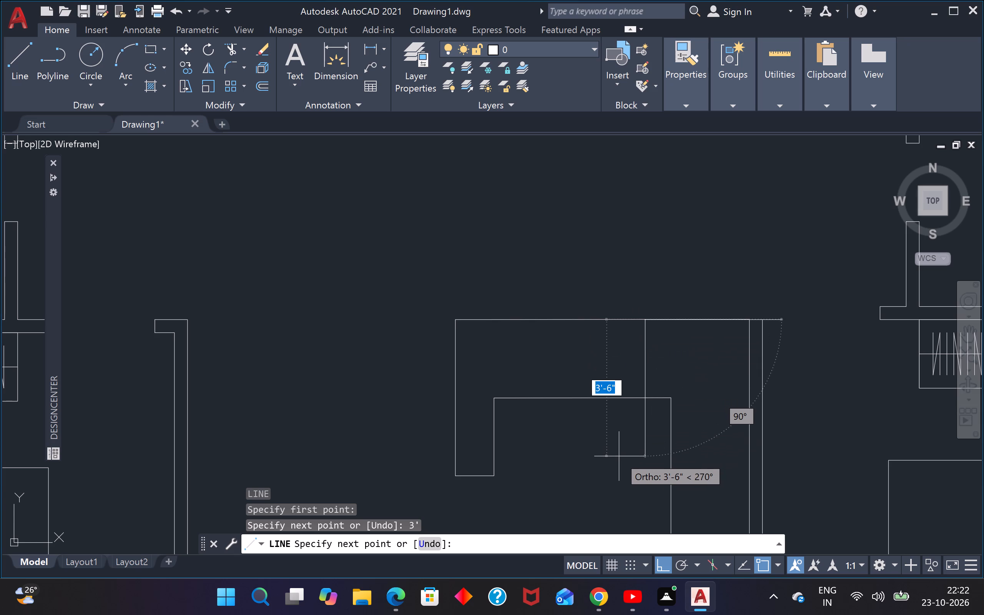
pyautogui.write('4"')
pyautogui.press('Return')
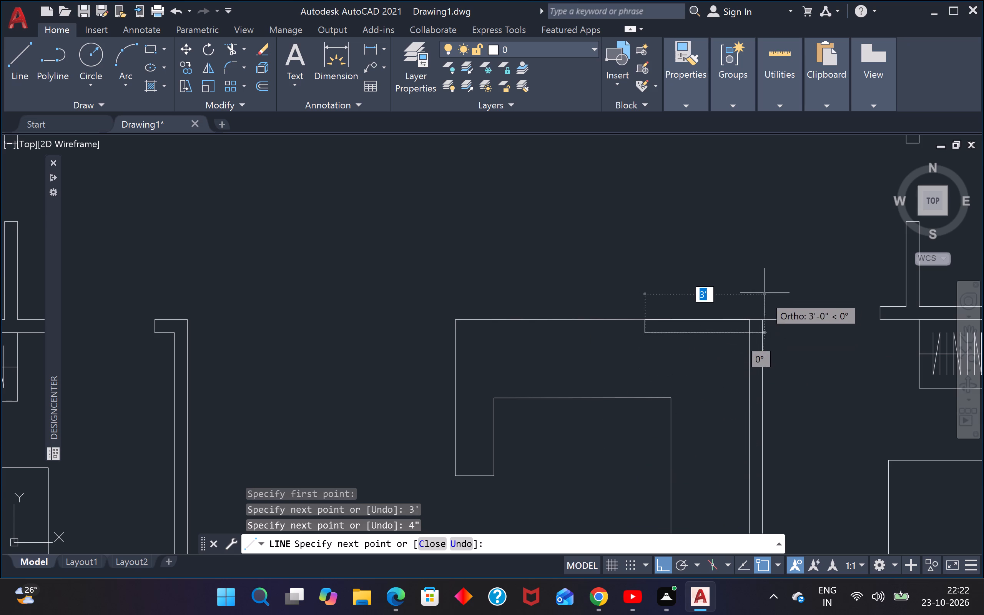
pyautogui.scroll(2, 768, 324)
pyautogui.click(797, 338)
pyautogui.press('Escape')
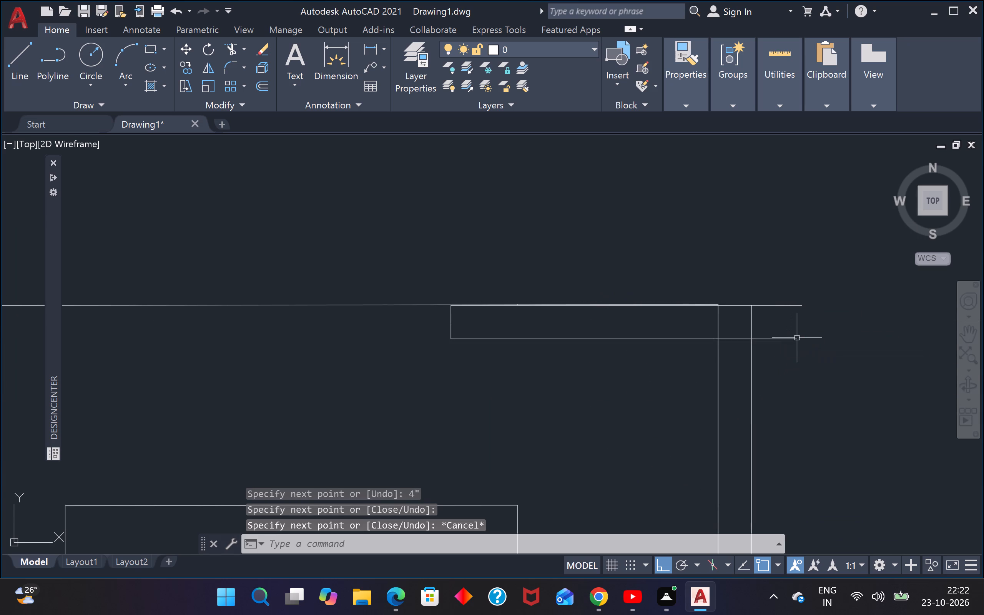
# Trim both partition lines overhanging the kitchen wall's outer face and the wall's inner line inside the partition.
pyautogui.write('TR')
pyautogui.press('space')
pyautogui.click(781, 323)
pyautogui.click(773, 362)
pyautogui.click(783, 318)
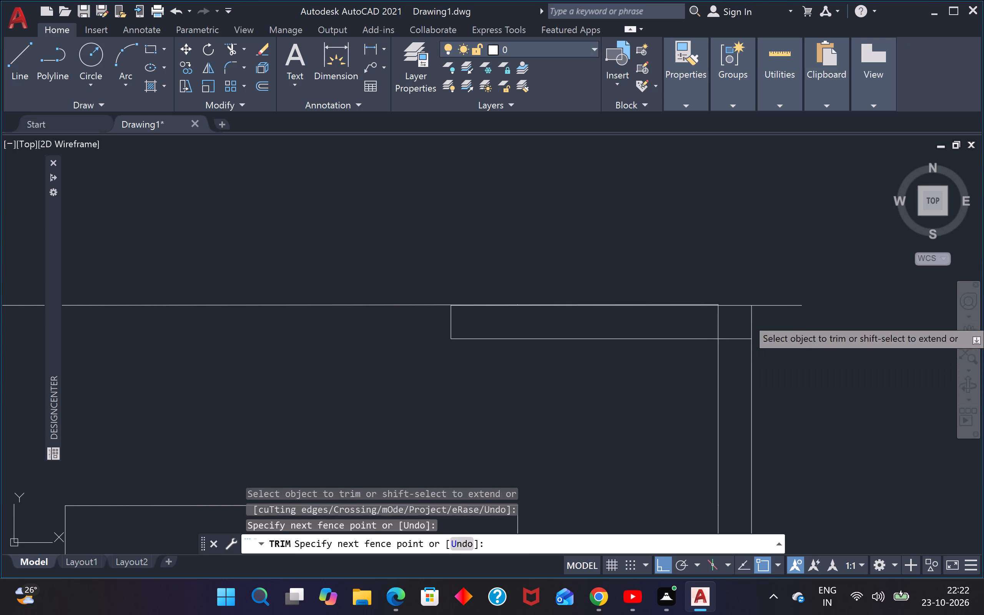
pyautogui.click(781, 285)
pyautogui.click(728, 322)
pyautogui.click(695, 331)
# Trim the old counter line running along the new partition's upper edge and on over the counter.
pyautogui.scroll(3, 697, 303)
pyautogui.click(728, 302)
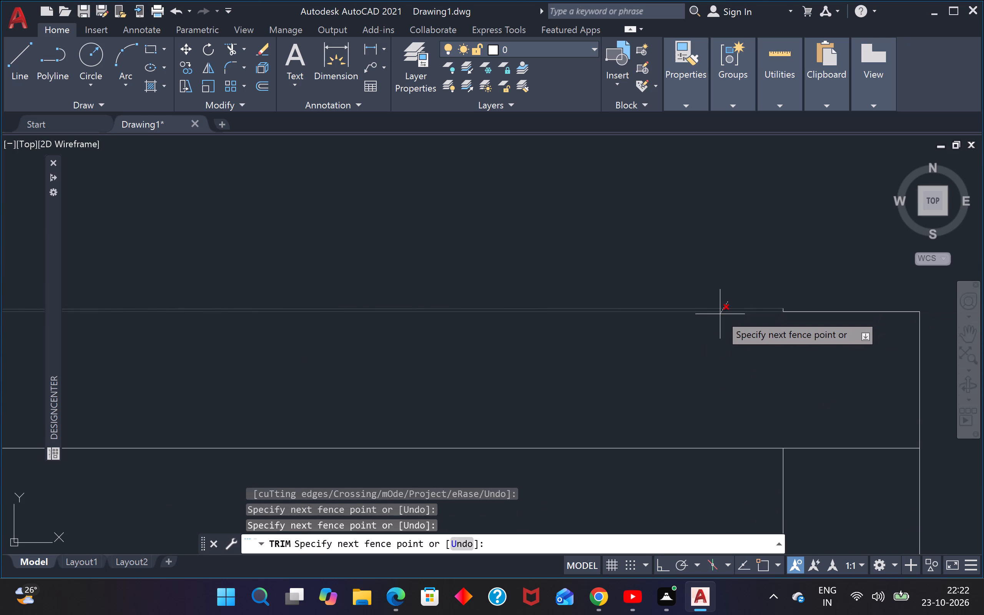
pyautogui.scroll(2, 720, 309)
pyautogui.click(720, 309)
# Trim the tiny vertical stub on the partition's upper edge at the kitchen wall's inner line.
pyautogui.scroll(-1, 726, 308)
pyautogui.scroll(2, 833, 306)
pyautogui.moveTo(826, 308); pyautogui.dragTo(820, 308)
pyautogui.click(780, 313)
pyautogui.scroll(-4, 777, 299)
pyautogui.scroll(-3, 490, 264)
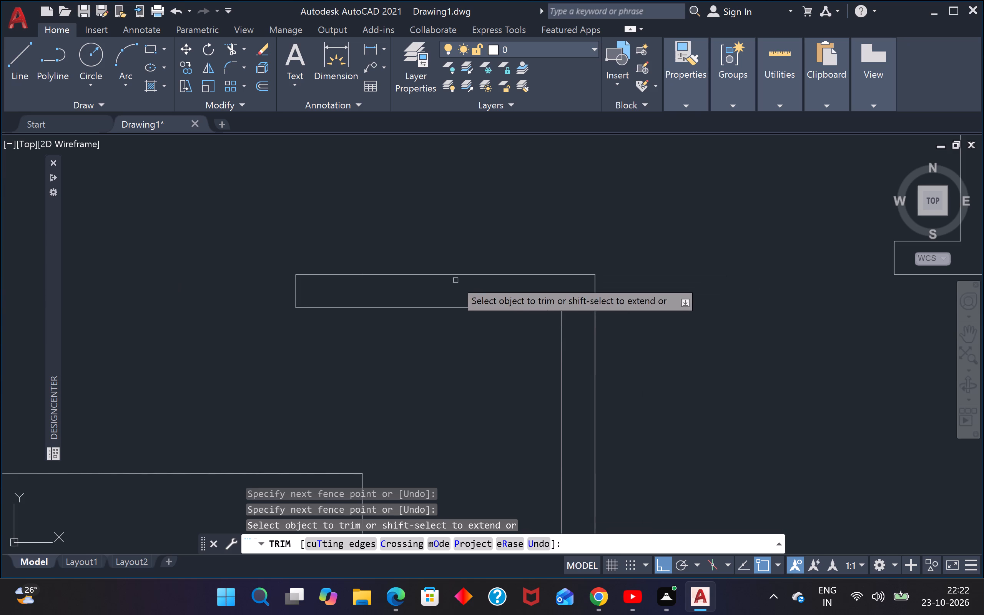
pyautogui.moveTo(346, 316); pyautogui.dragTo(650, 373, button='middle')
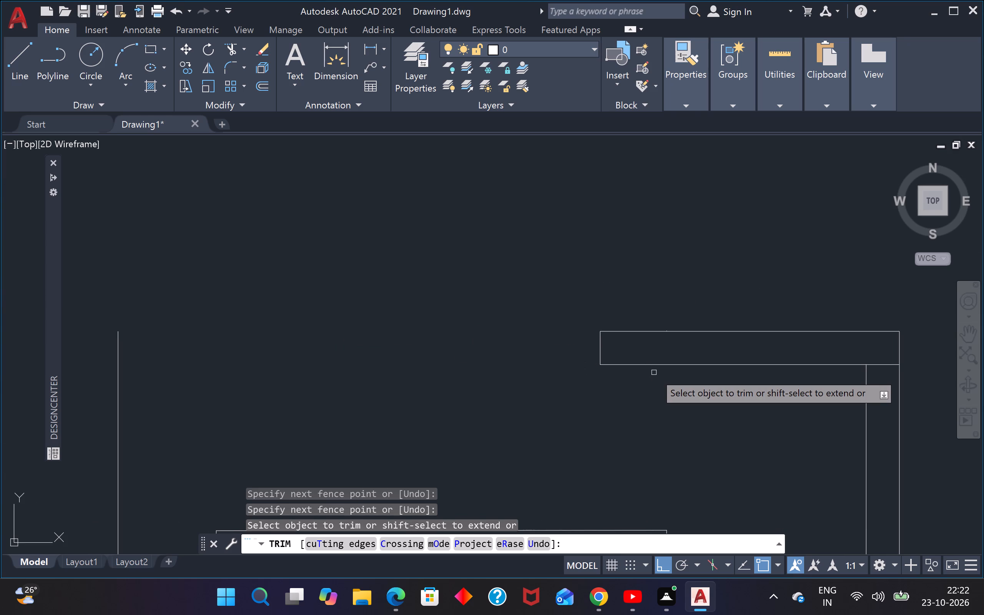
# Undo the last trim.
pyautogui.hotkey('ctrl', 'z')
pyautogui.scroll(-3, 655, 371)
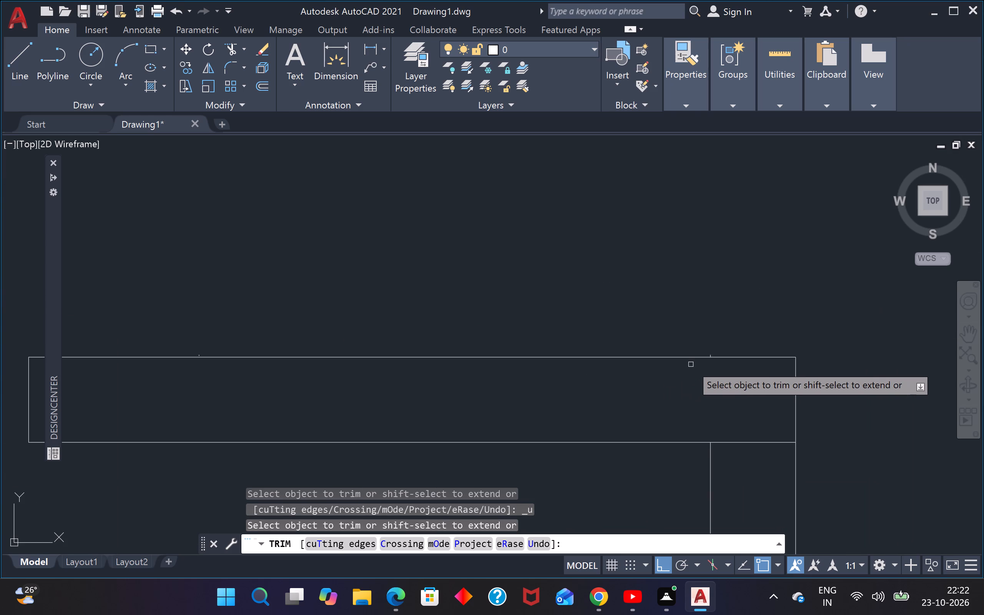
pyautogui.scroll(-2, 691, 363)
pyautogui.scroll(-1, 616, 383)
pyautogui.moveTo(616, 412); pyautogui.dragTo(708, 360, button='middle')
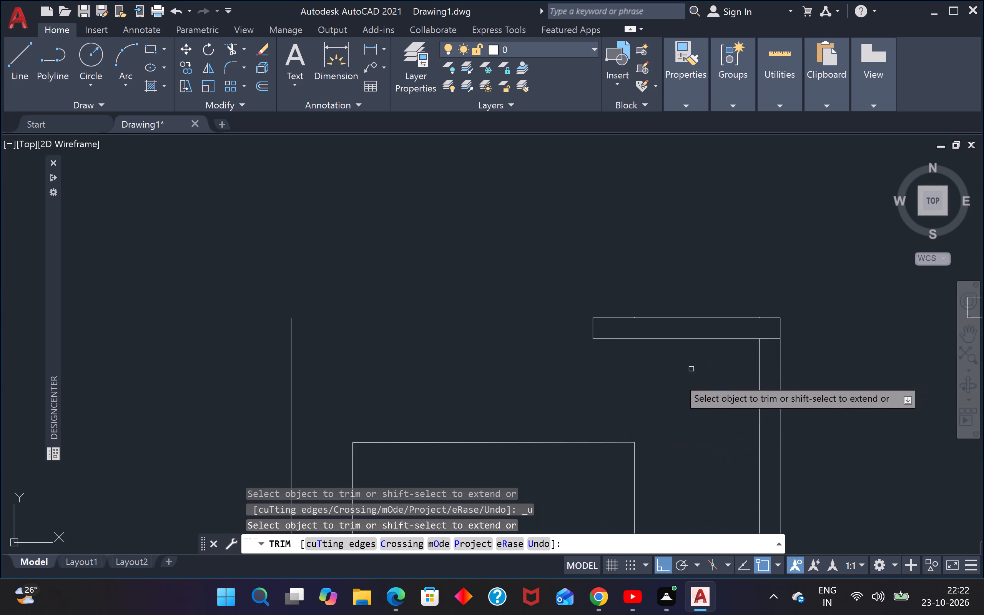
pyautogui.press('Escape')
# Draw a horizontal line from the partition's upper-left corner leftward past the counter's left edge.
pyautogui.press('l')
pyautogui.press('space')
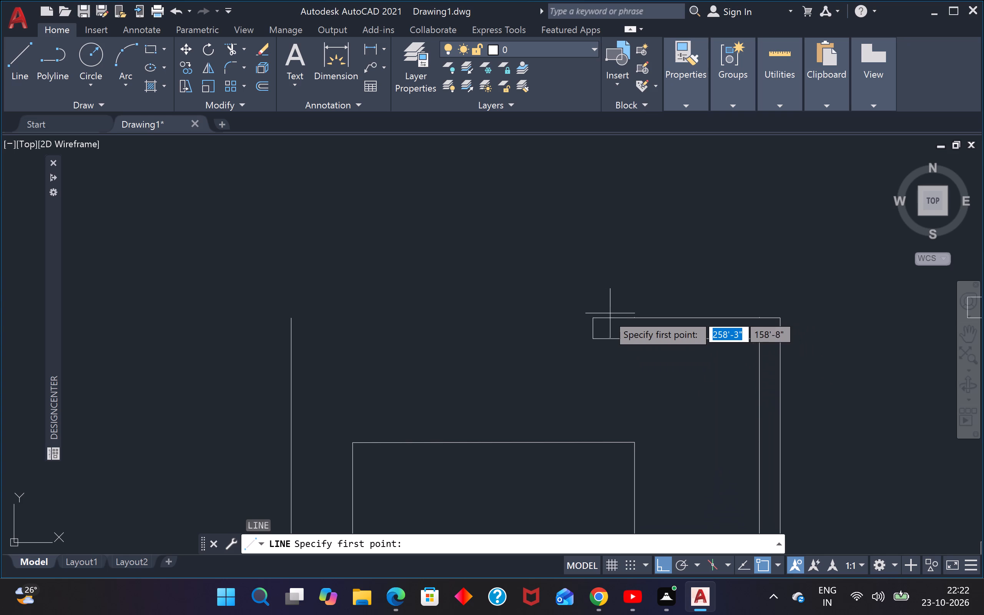
pyautogui.click(592, 322)
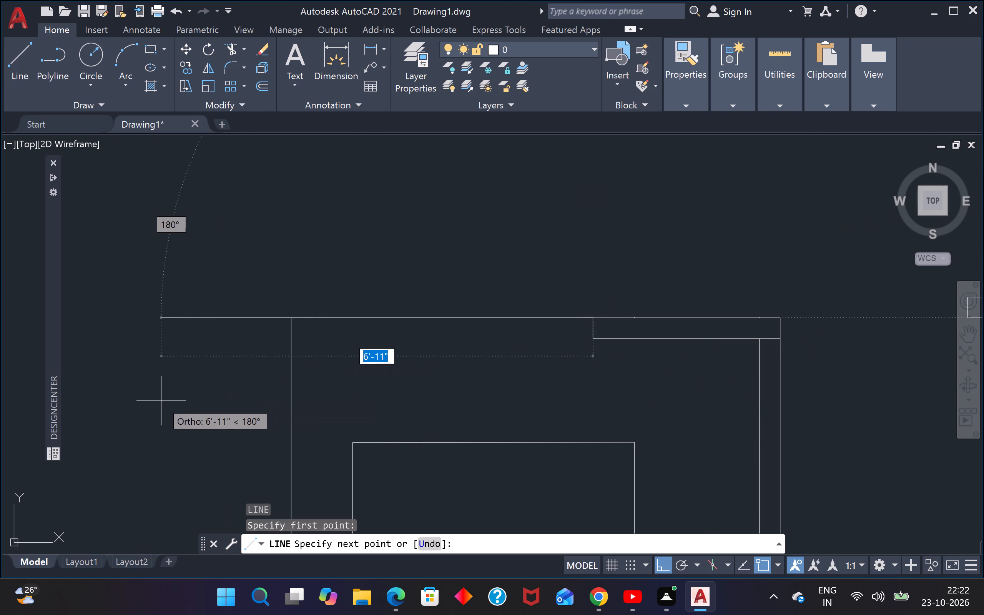
pyautogui.click(131, 358)
pyautogui.press('Escape')
# Trim the new horizontal line where it extends beyond the counter's left edge.
pyautogui.scroll(3, 293, 319)
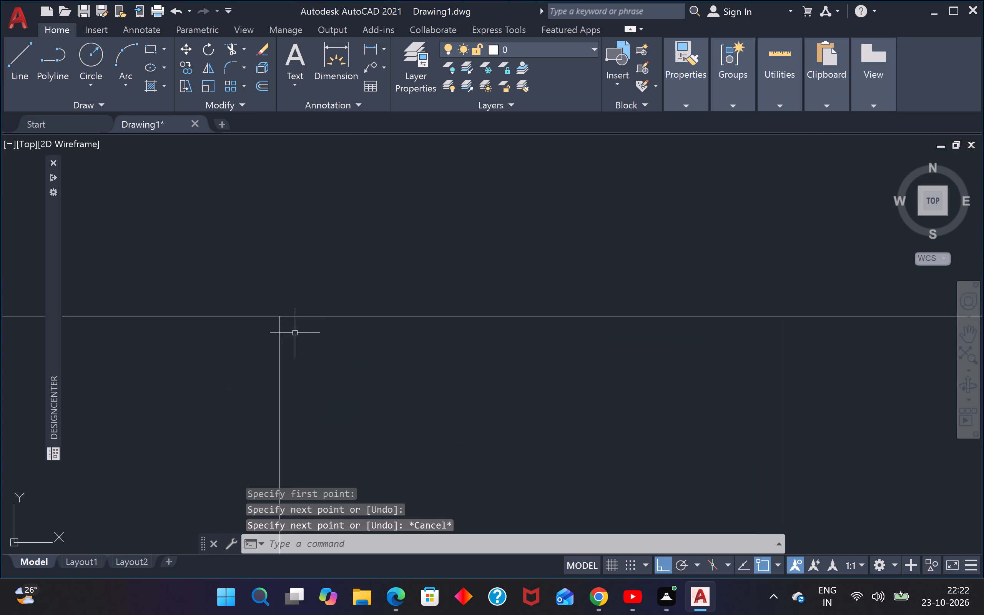
pyautogui.scroll(3, 291, 334)
pyautogui.moveTo(293, 333); pyautogui.dragTo(583, 347, button='middle')
pyautogui.press('t')
pyautogui.press('r')
pyautogui.press('space')
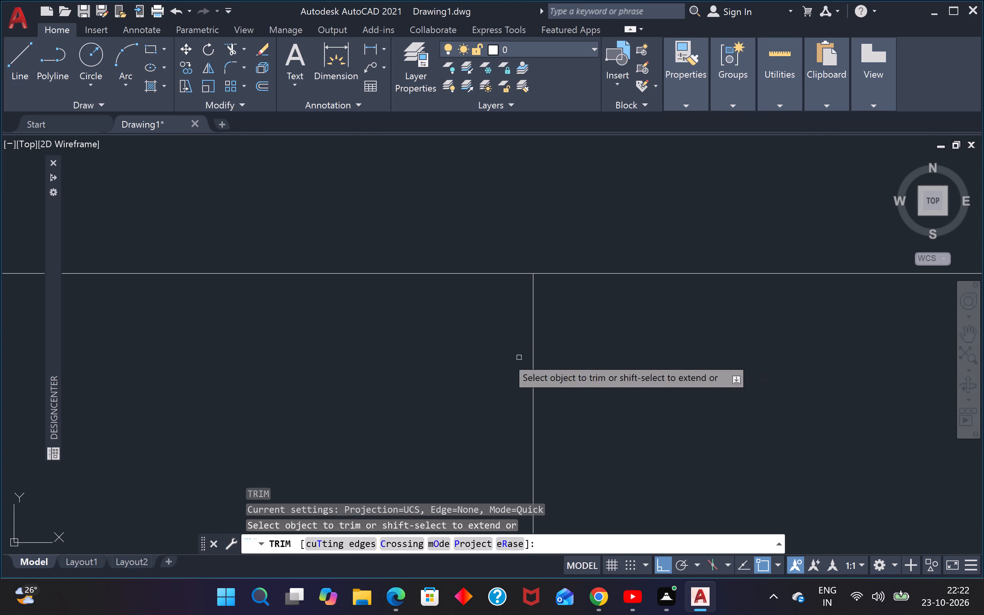
pyautogui.moveTo(339, 307); pyautogui.dragTo(350, 299)
pyautogui.click(437, 238)
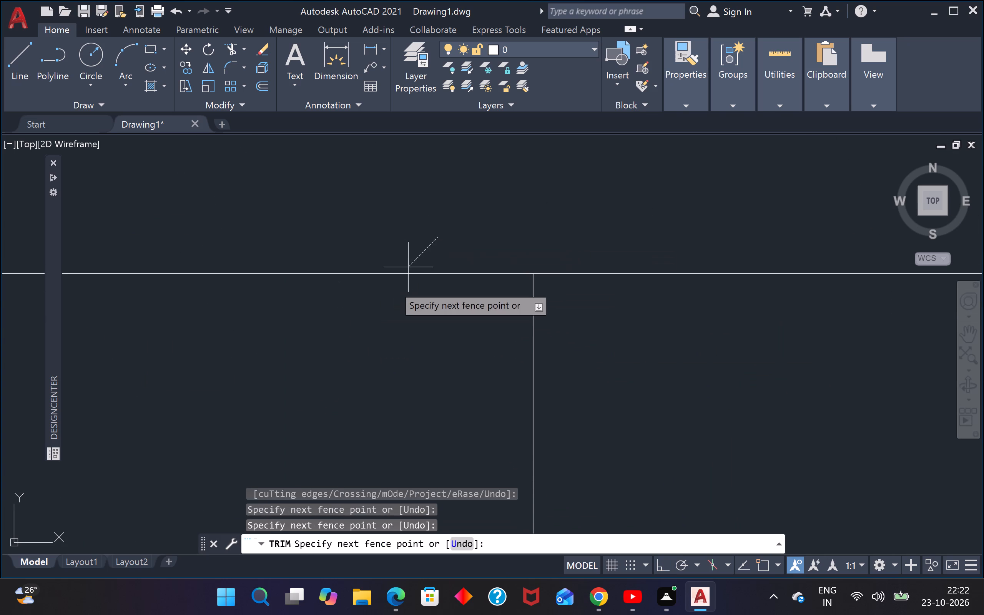
pyautogui.click(386, 290)
# Trim the partition's lower line where it crosses the thickness of the kitchen's right wall.
pyautogui.scroll(-10, 425, 274)
pyautogui.moveTo(628, 366); pyautogui.dragTo(608, 322, button='middle')
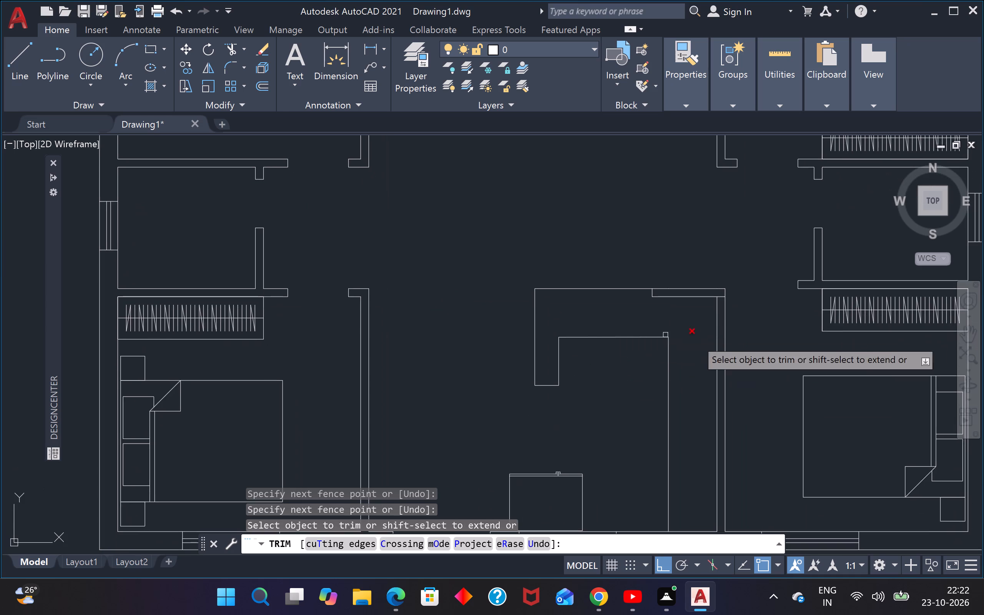
pyautogui.scroll(3, 727, 301)
pyautogui.click(699, 278)
pyautogui.click(702, 316)
pyautogui.scroll(-5, 702, 313)
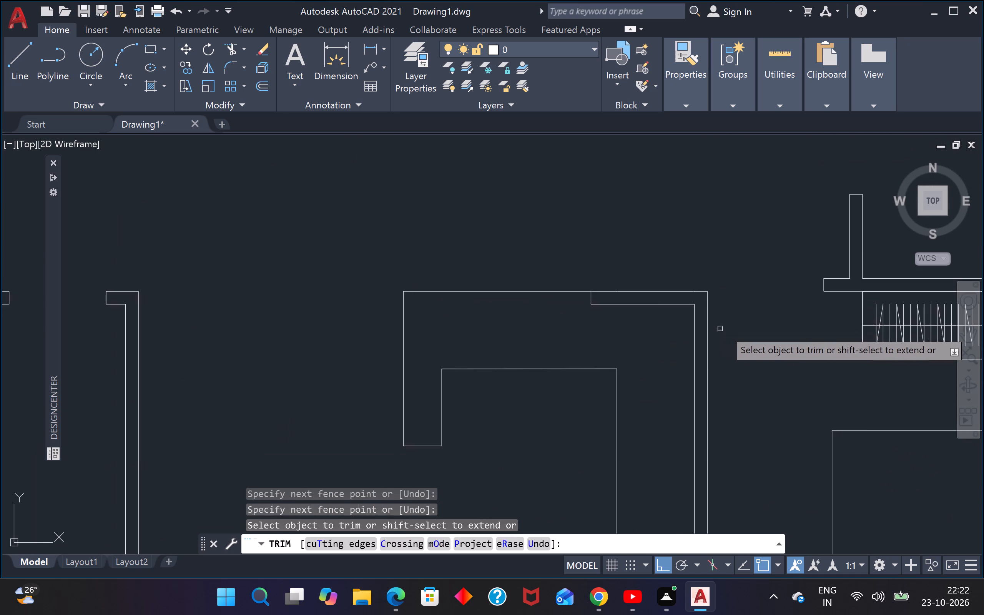
pyautogui.scroll(-1, 725, 330)
pyautogui.moveTo(735, 365); pyautogui.dragTo(738, 304, button='middle')
pyautogui.press('Escape')
pyautogui.press('Escape')
pyautogui.press('Escape')
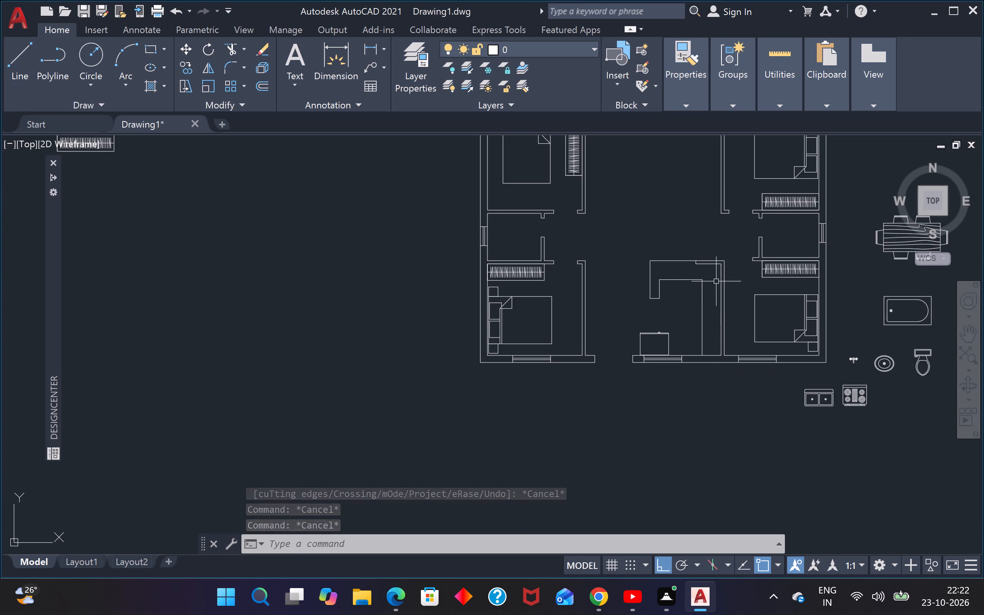
# Examine the kitchen partition corner and the surrounding rooms of the floor plan.
pyautogui.scroll(3, 725, 268)
pyautogui.moveTo(735, 259); pyautogui.dragTo(608, 262, button='middle')
pyautogui.scroll(1, 610, 246)
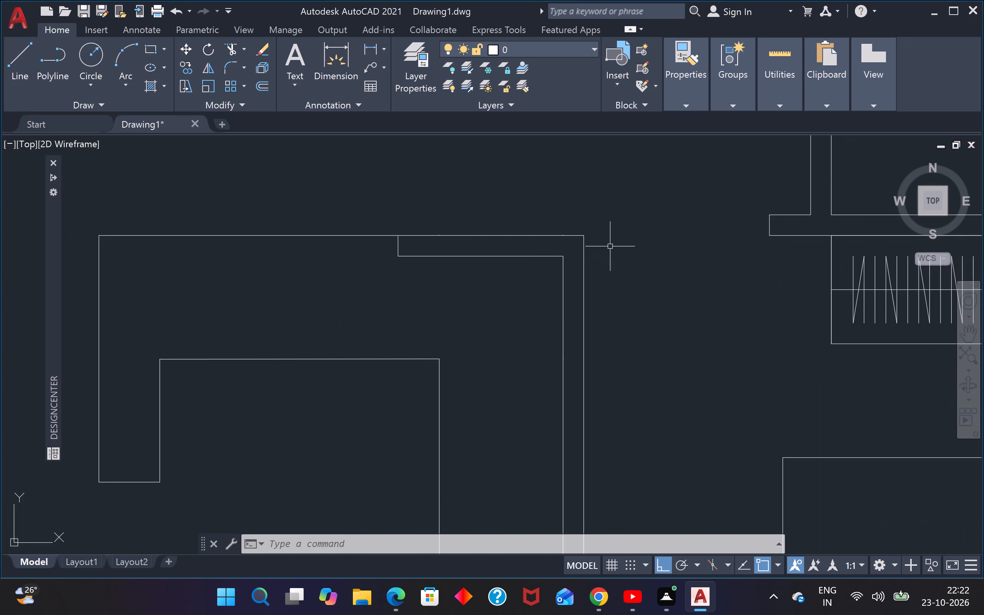
pyautogui.moveTo(610, 246); pyautogui.dragTo(606, 284, button='middle')
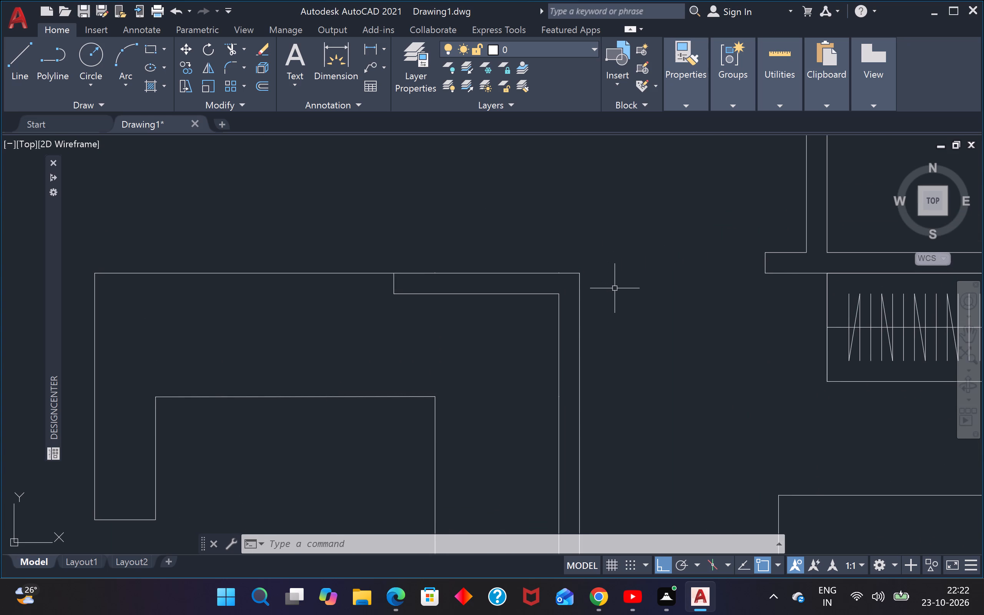
pyautogui.scroll(-3, 617, 289)
pyautogui.moveTo(632, 304); pyautogui.dragTo(662, 288, button='middle')
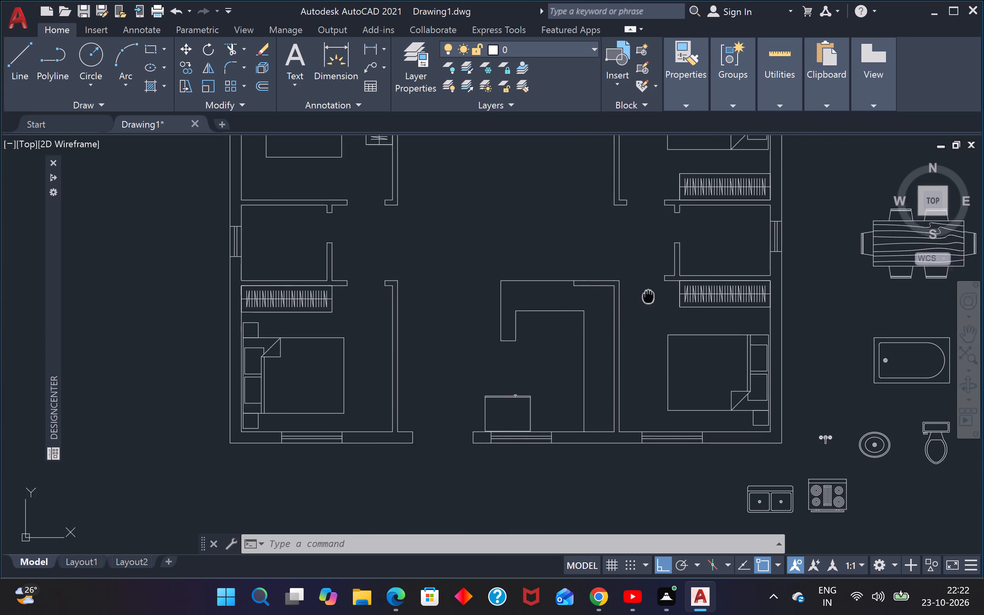
pyautogui.moveTo(662, 288); pyautogui.dragTo(691, 271, button='middle')
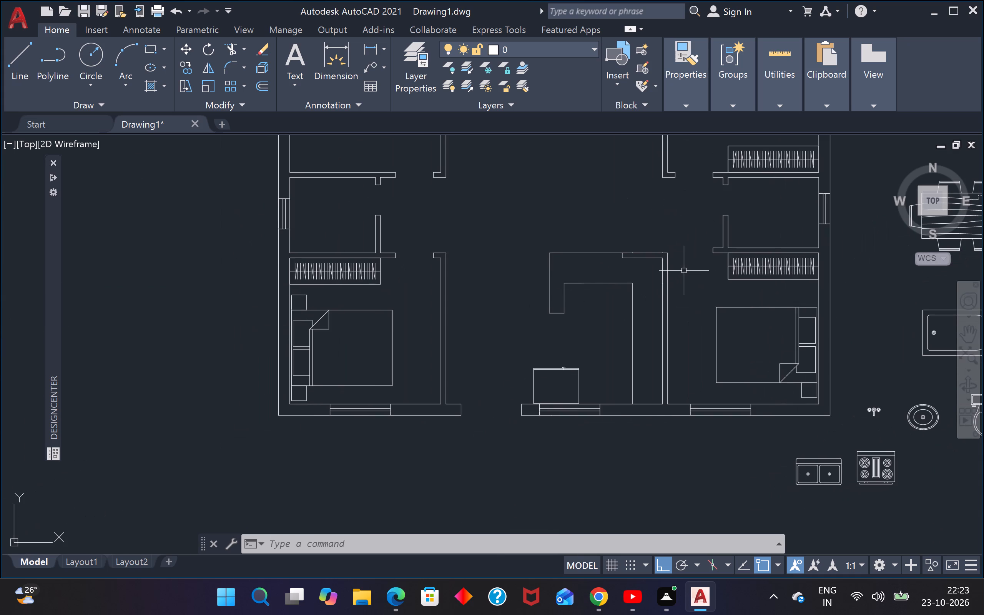
pyautogui.moveTo(525, 331); pyautogui.dragTo(643, 348, button='middle')
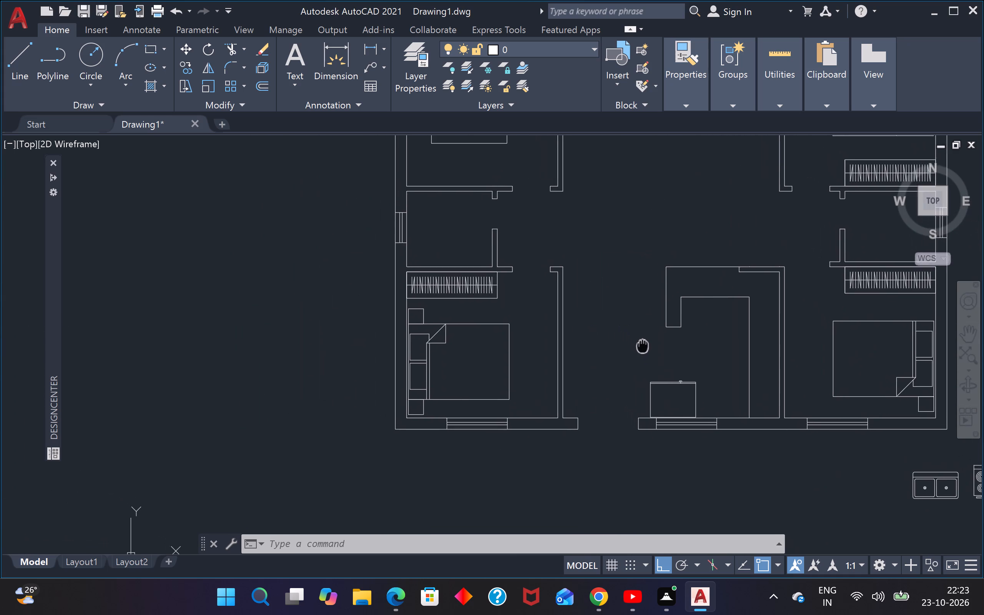
pyautogui.moveTo(643, 348); pyautogui.dragTo(605, 534, button='middle')
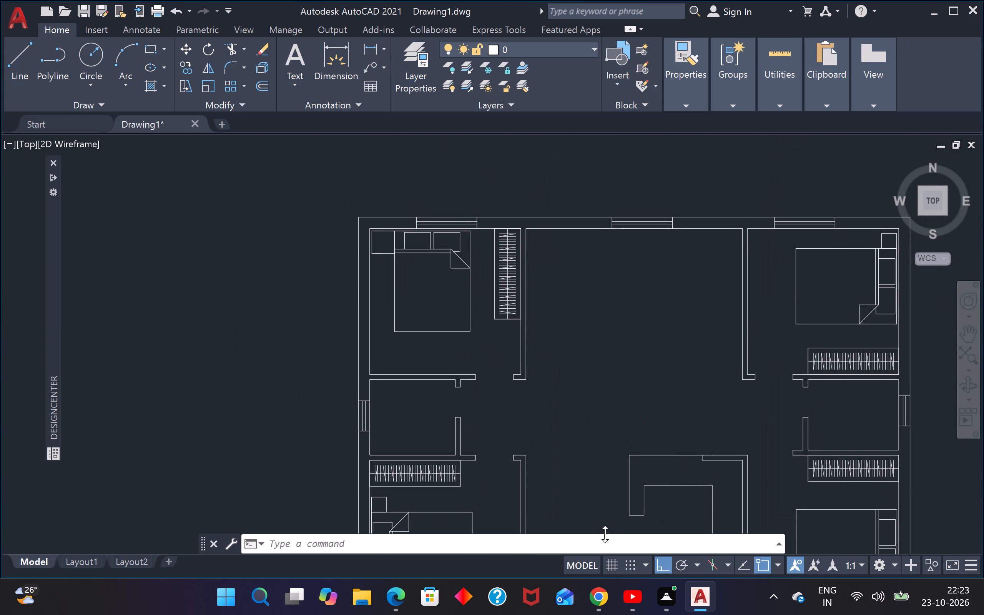
pyautogui.press('Escape')
pyautogui.press('Escape')
pyautogui.press('Escape')
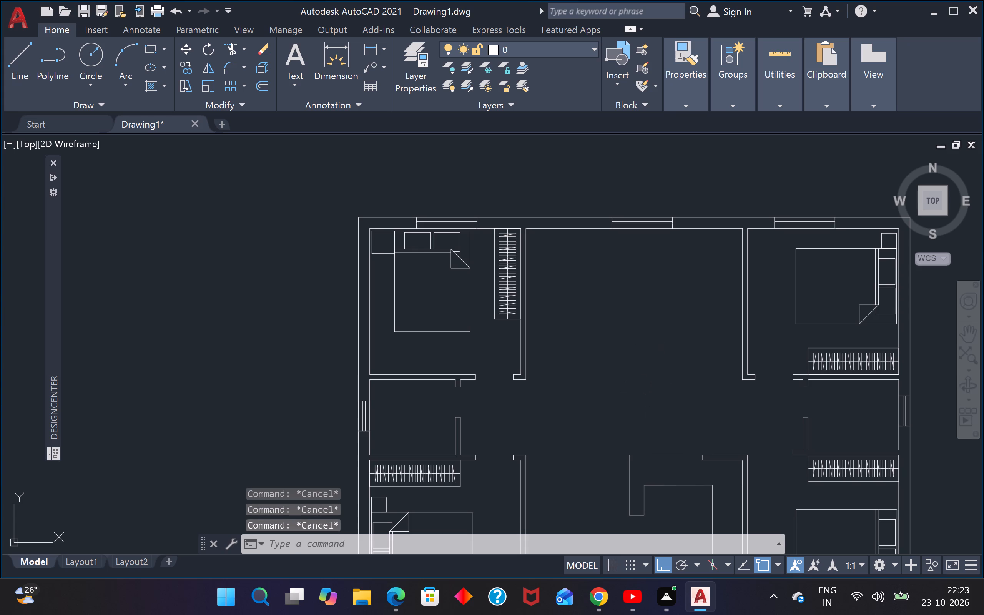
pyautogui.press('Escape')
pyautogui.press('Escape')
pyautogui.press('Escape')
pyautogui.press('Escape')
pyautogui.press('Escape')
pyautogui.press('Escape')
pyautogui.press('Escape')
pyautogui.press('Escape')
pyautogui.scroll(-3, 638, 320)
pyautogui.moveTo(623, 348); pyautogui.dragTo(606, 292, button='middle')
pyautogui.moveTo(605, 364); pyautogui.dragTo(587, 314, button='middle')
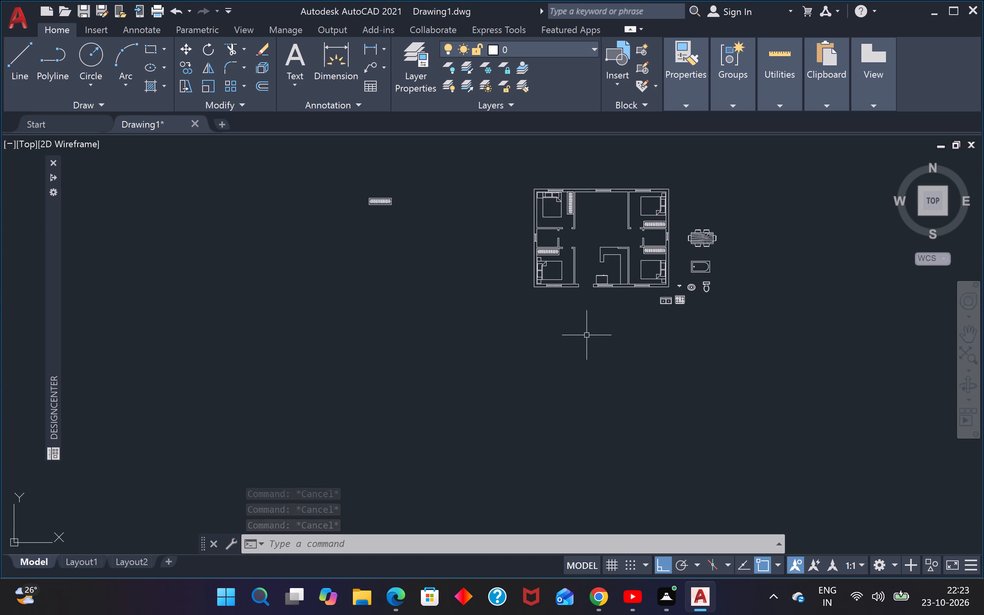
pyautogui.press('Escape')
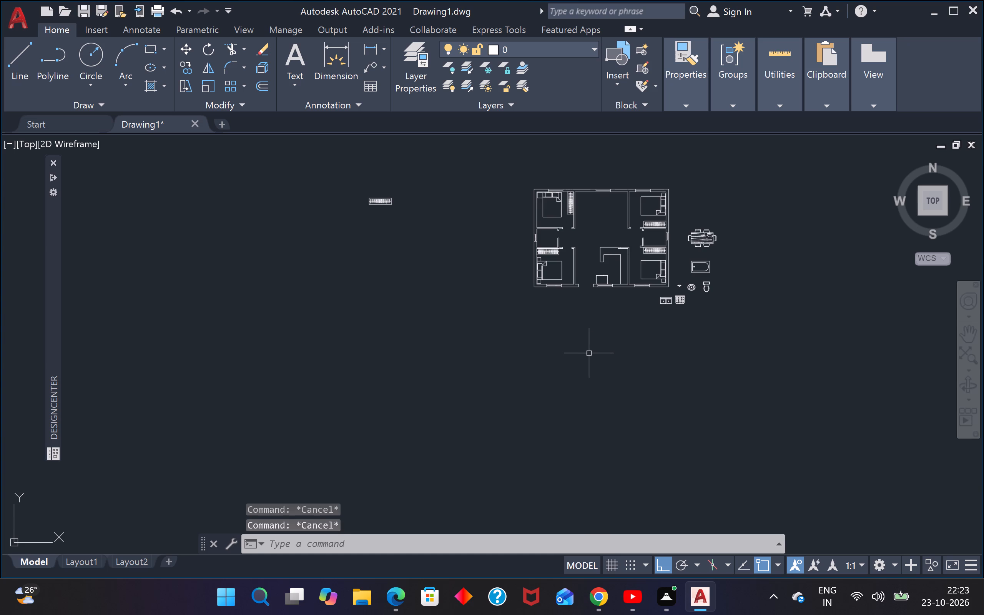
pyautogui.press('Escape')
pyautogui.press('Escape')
# Rotate the stove block 270° about its upper-right corner.
pyautogui.moveTo(597, 306); pyautogui.dragTo(565, 349, button='middle')
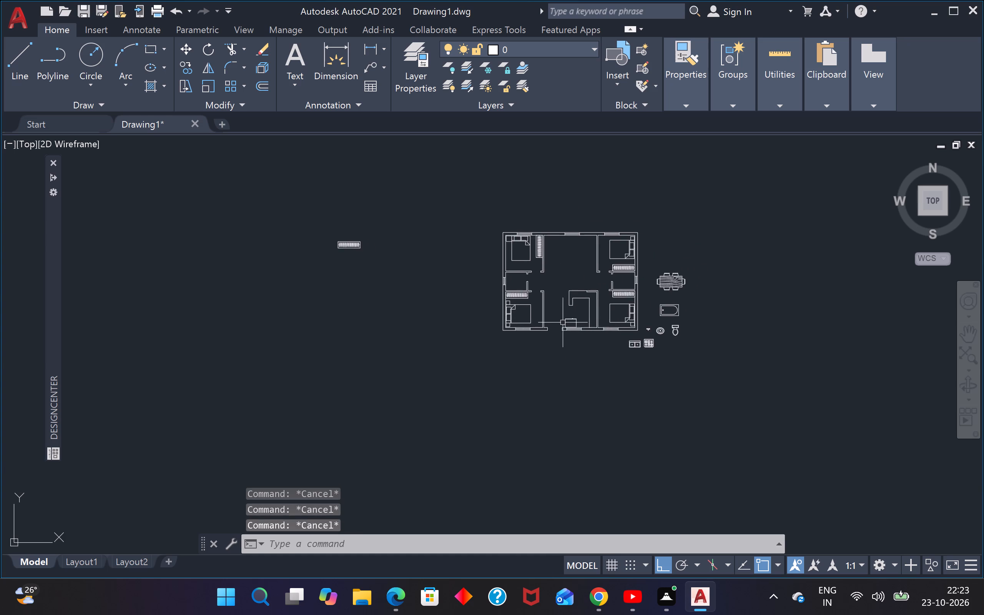
pyautogui.scroll(2, 563, 316)
pyautogui.moveTo(588, 305); pyautogui.dragTo(401, 330, button='middle')
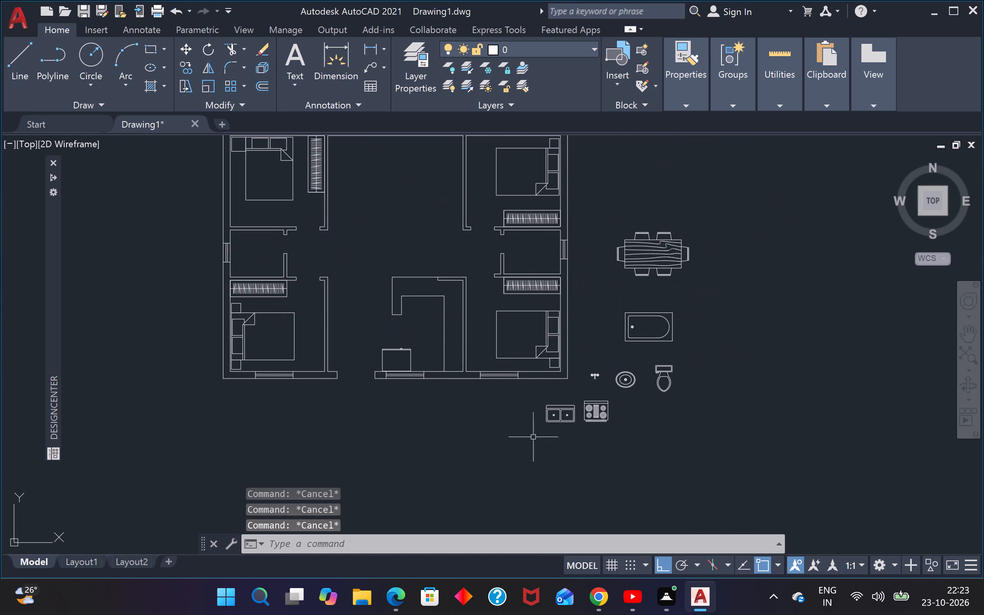
pyautogui.scroll(2, 568, 425)
pyautogui.scroll(1, 593, 389)
pyautogui.moveTo(724, 342); pyautogui.dragTo(714, 356)
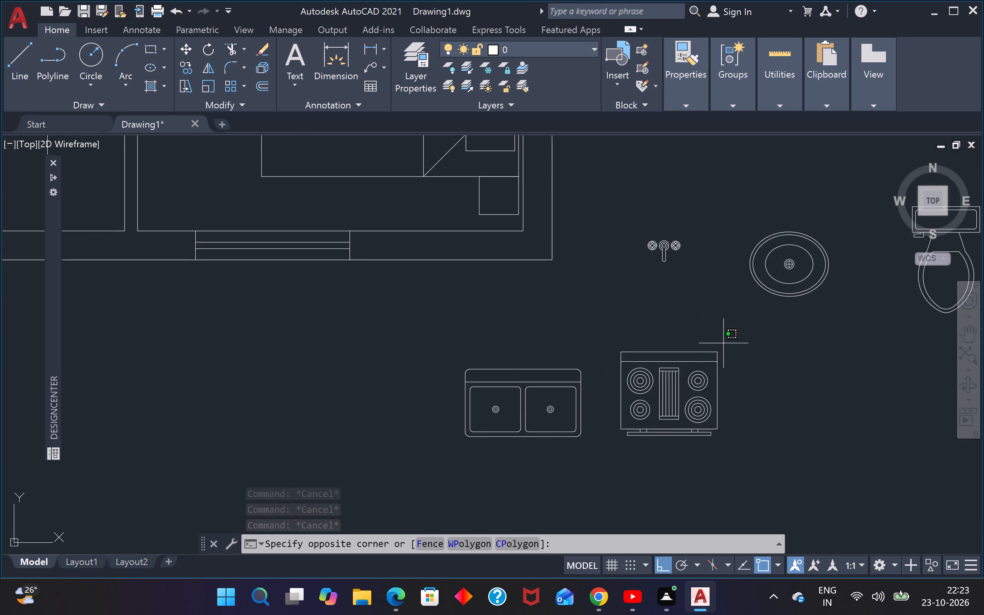
pyautogui.moveTo(714, 356); pyautogui.dragTo(718, 351)
pyautogui.click(637, 451)
pyautogui.press('r')
pyautogui.press('o')
pyautogui.press('Return')
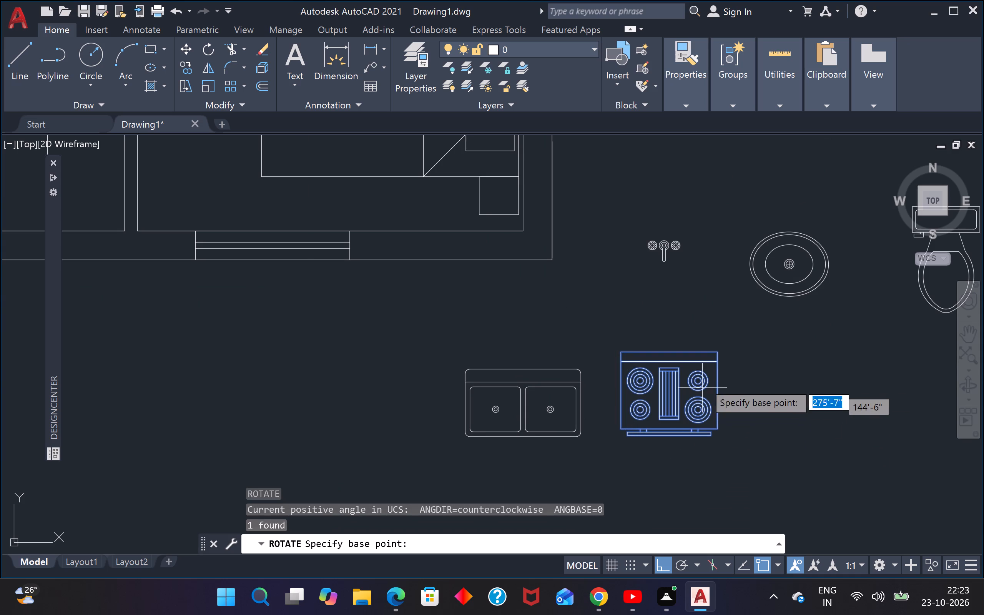
pyautogui.click(721, 348)
pyautogui.click(698, 505)
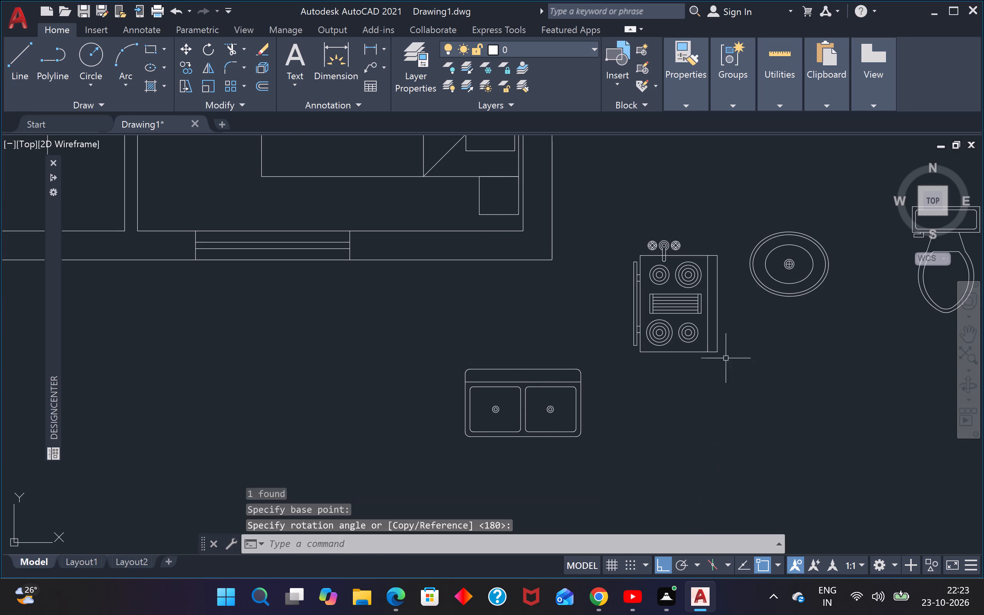
# Move the rotated stove onto the kitchen counter's right leg, against the right wall, with Ortho off.
pyautogui.moveTo(737, 332); pyautogui.dragTo(724, 339)
pyautogui.click(649, 386)
pyautogui.press('m')
pyautogui.press('space')
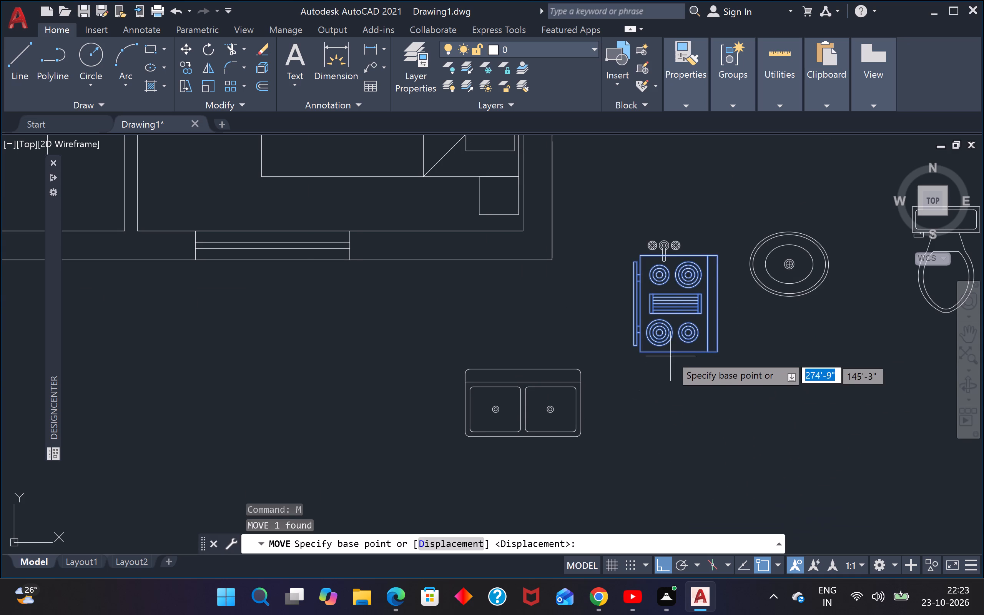
pyautogui.click(679, 302)
pyautogui.scroll(-4, 679, 303)
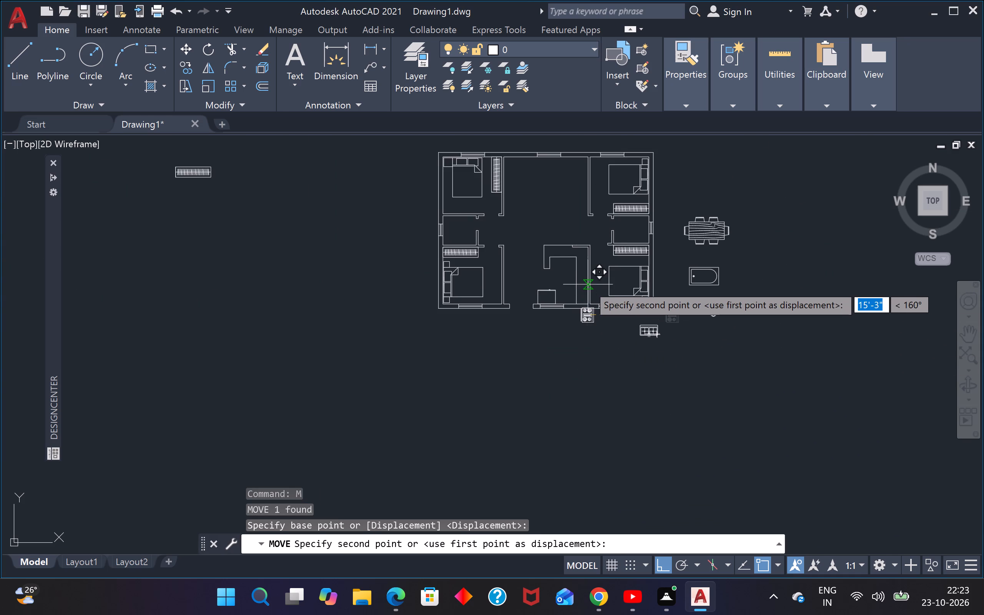
pyautogui.press('F8')
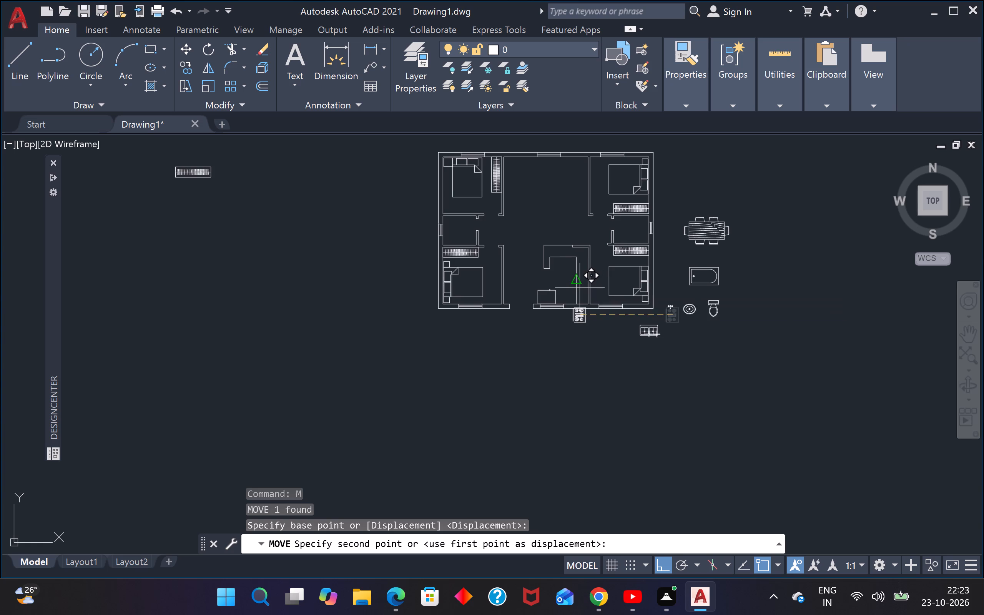
pyautogui.scroll(4, 584, 276)
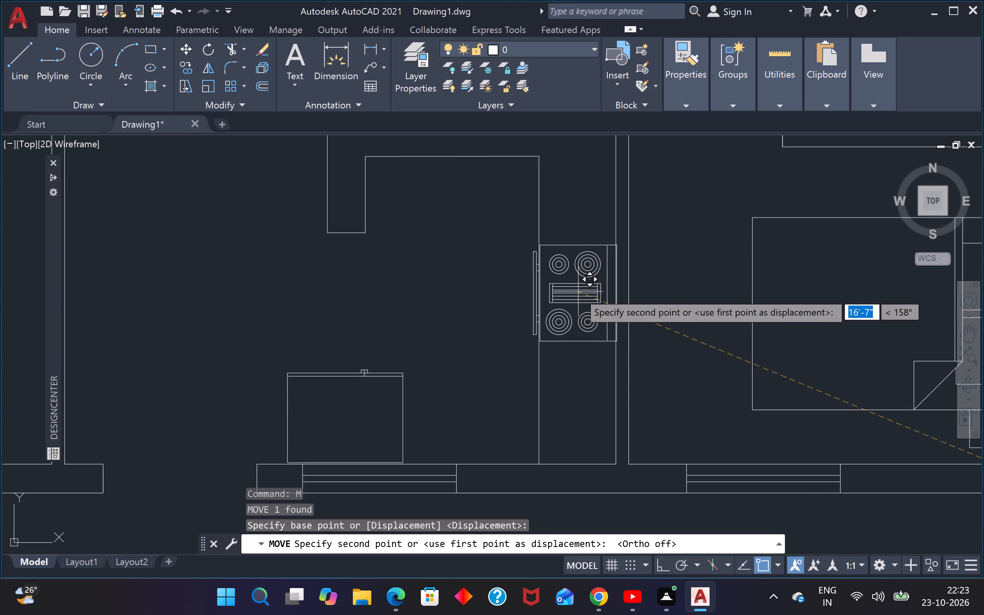
pyautogui.click(577, 292)
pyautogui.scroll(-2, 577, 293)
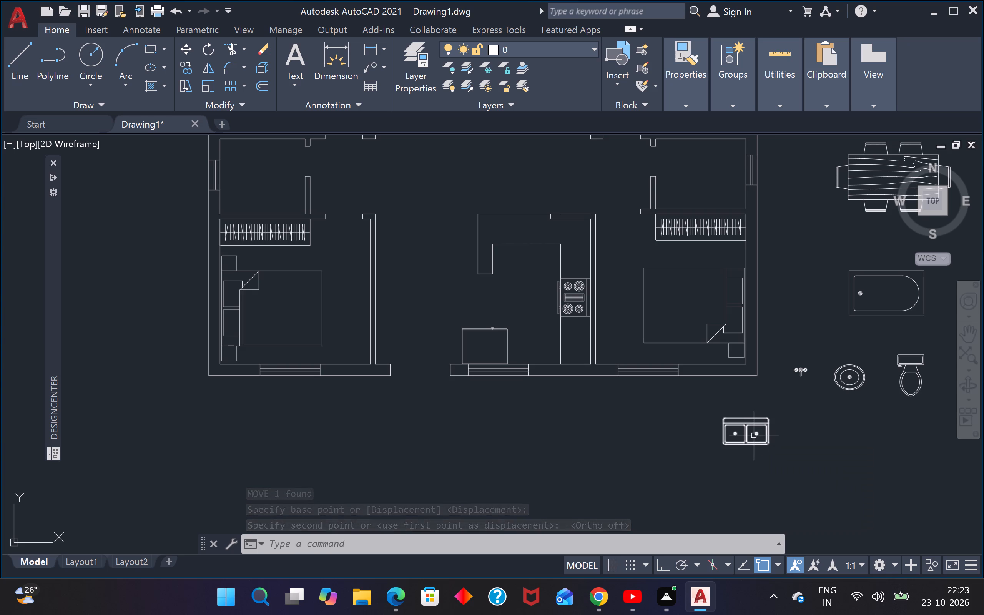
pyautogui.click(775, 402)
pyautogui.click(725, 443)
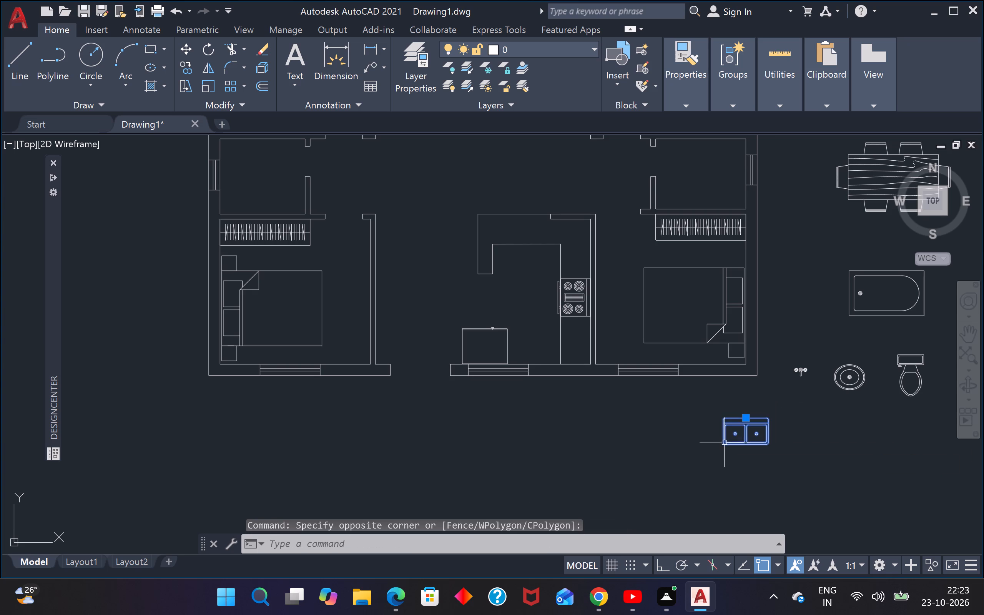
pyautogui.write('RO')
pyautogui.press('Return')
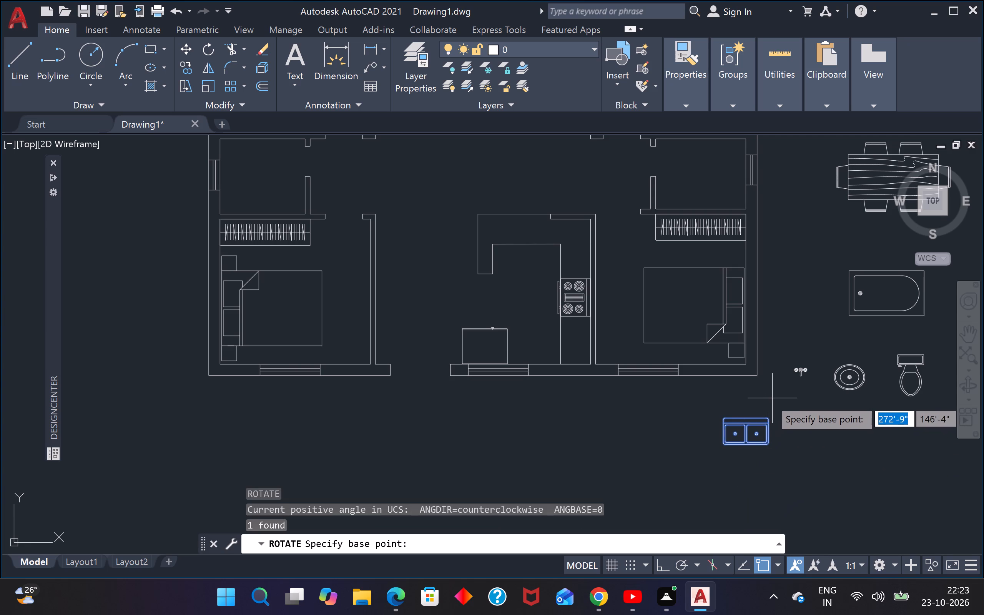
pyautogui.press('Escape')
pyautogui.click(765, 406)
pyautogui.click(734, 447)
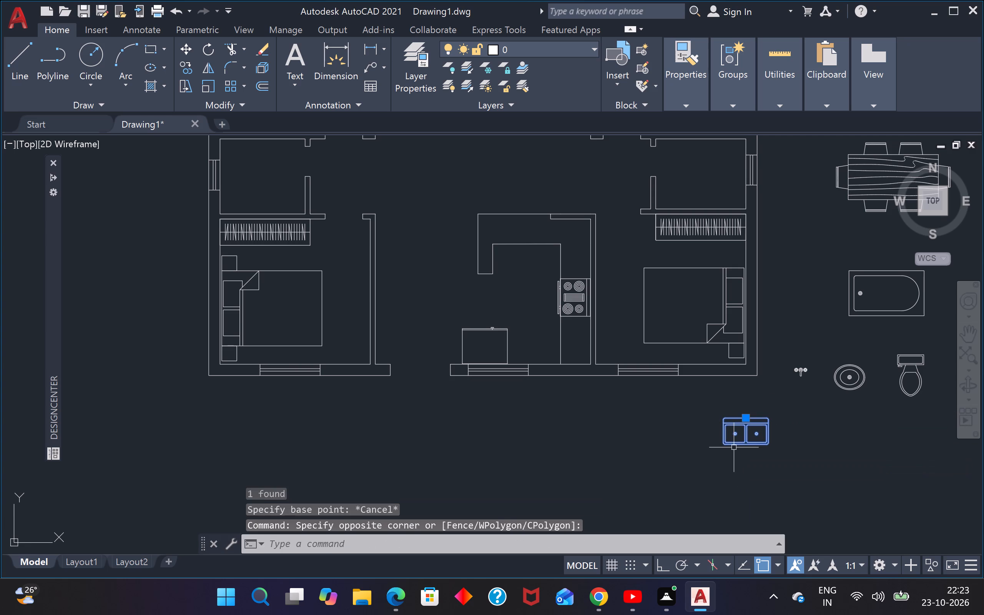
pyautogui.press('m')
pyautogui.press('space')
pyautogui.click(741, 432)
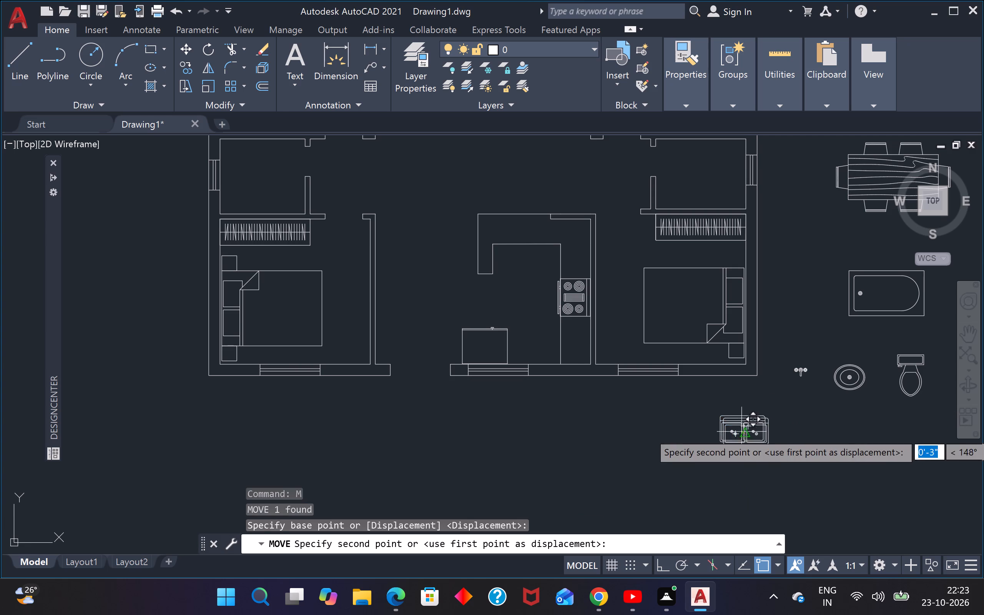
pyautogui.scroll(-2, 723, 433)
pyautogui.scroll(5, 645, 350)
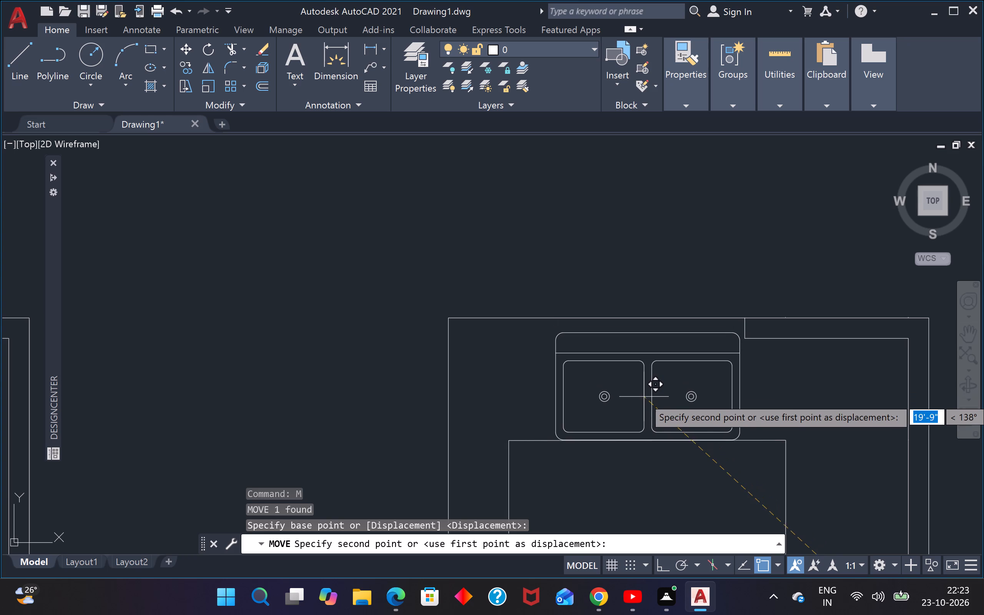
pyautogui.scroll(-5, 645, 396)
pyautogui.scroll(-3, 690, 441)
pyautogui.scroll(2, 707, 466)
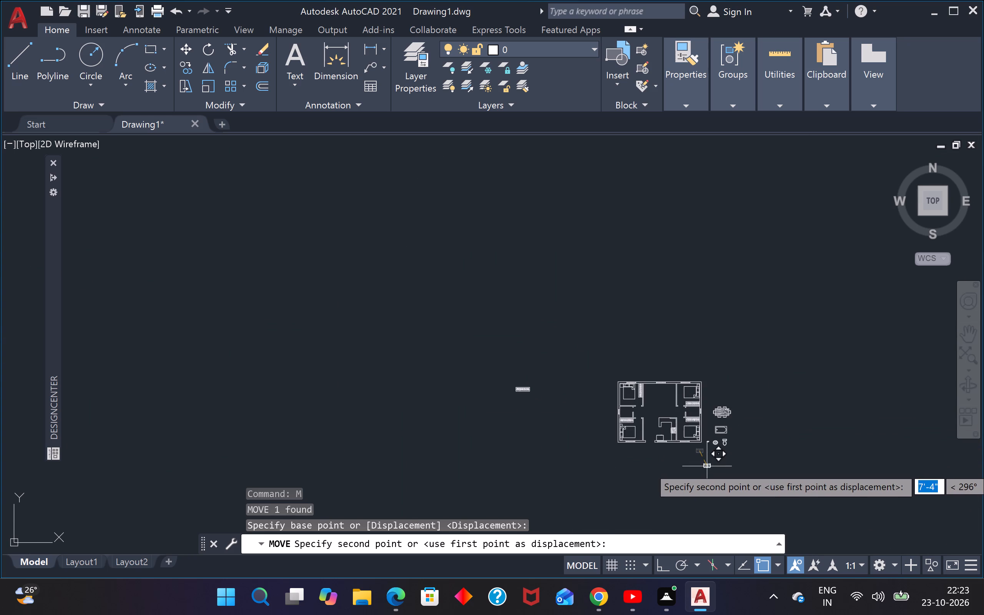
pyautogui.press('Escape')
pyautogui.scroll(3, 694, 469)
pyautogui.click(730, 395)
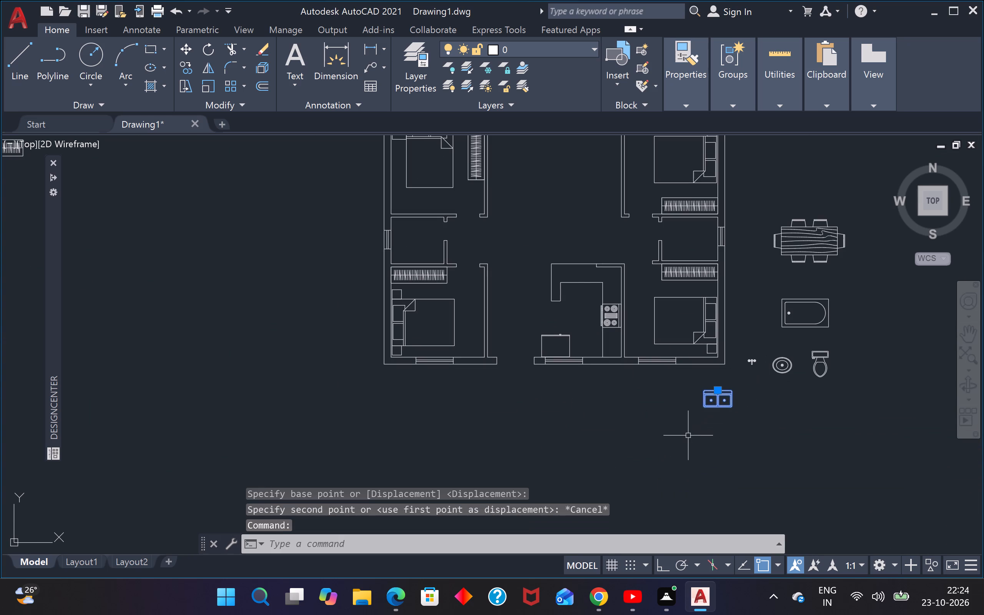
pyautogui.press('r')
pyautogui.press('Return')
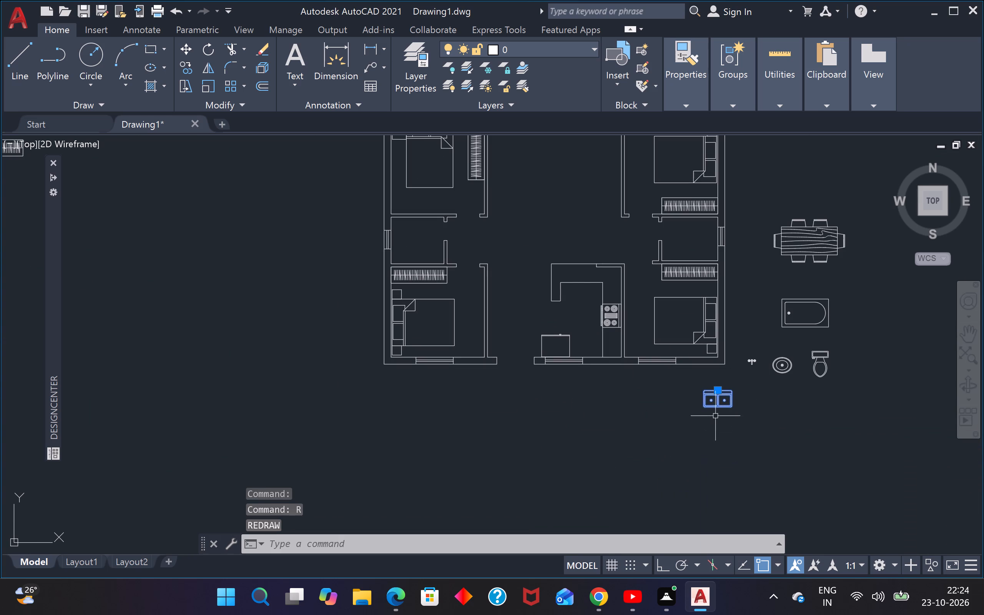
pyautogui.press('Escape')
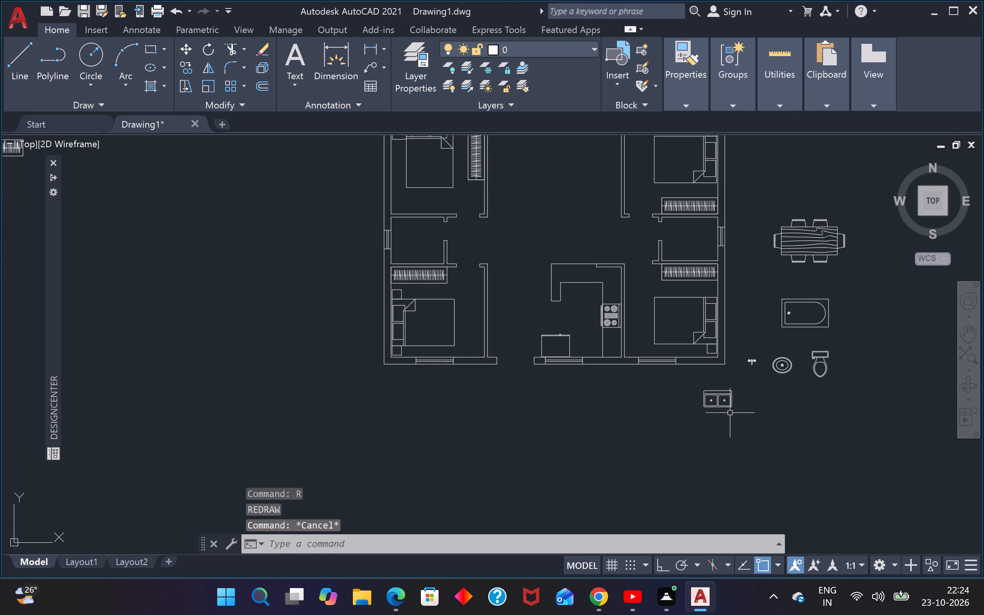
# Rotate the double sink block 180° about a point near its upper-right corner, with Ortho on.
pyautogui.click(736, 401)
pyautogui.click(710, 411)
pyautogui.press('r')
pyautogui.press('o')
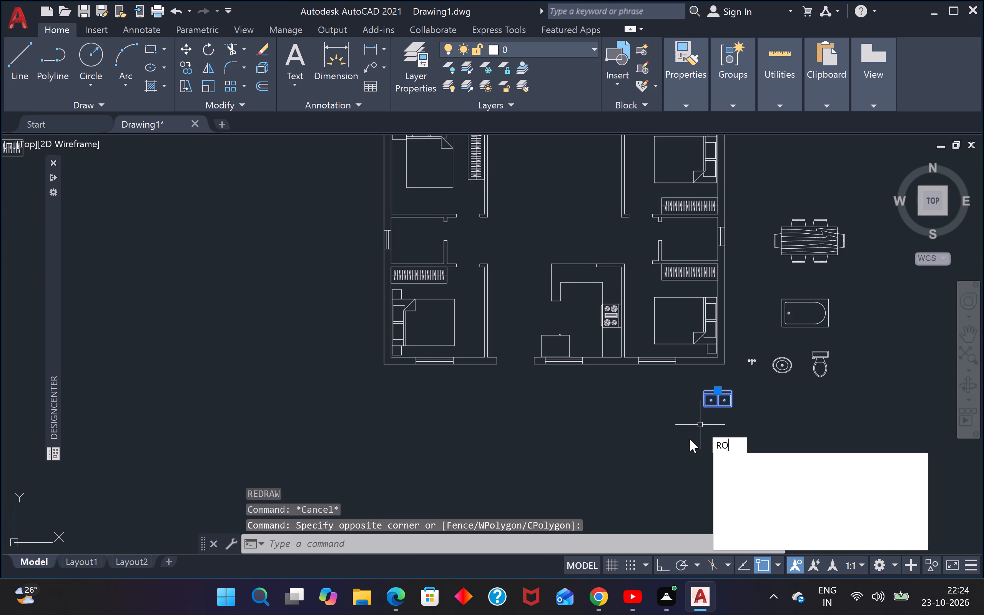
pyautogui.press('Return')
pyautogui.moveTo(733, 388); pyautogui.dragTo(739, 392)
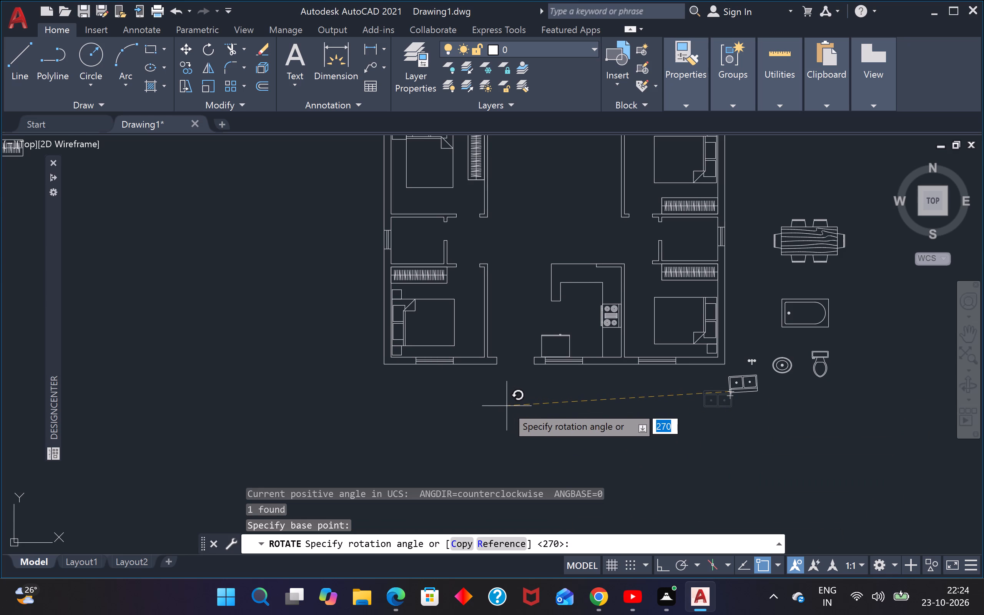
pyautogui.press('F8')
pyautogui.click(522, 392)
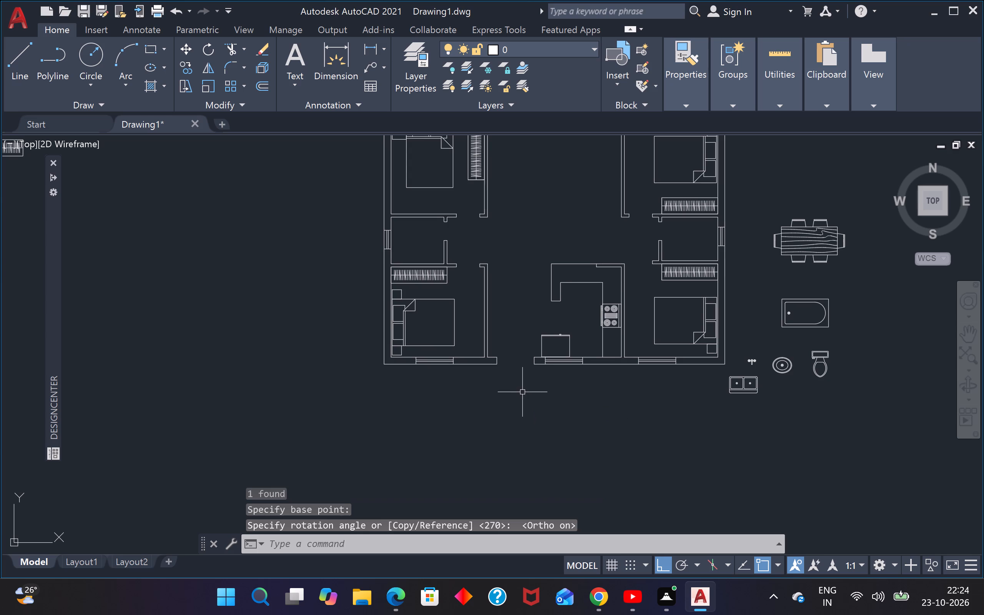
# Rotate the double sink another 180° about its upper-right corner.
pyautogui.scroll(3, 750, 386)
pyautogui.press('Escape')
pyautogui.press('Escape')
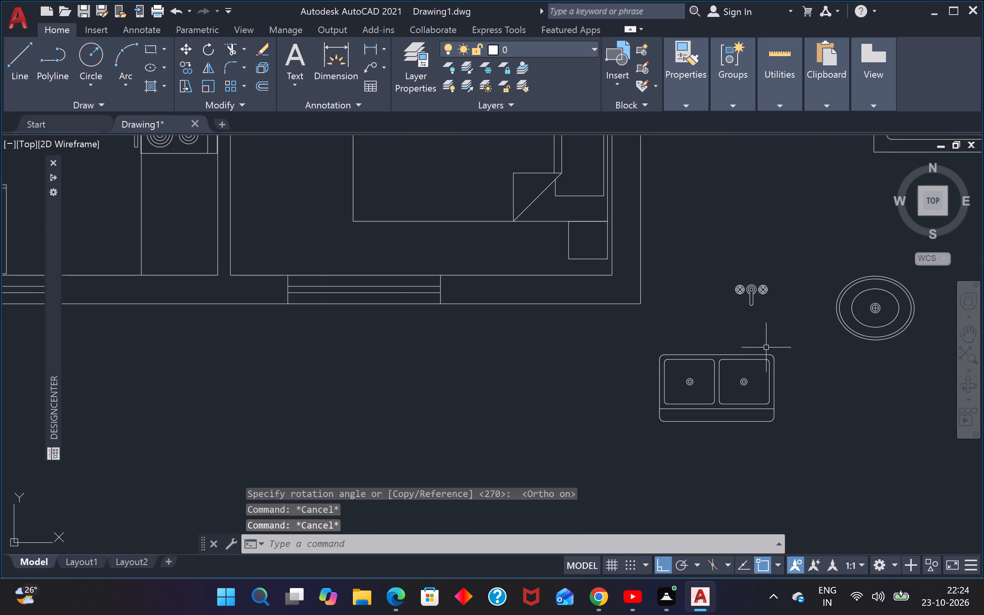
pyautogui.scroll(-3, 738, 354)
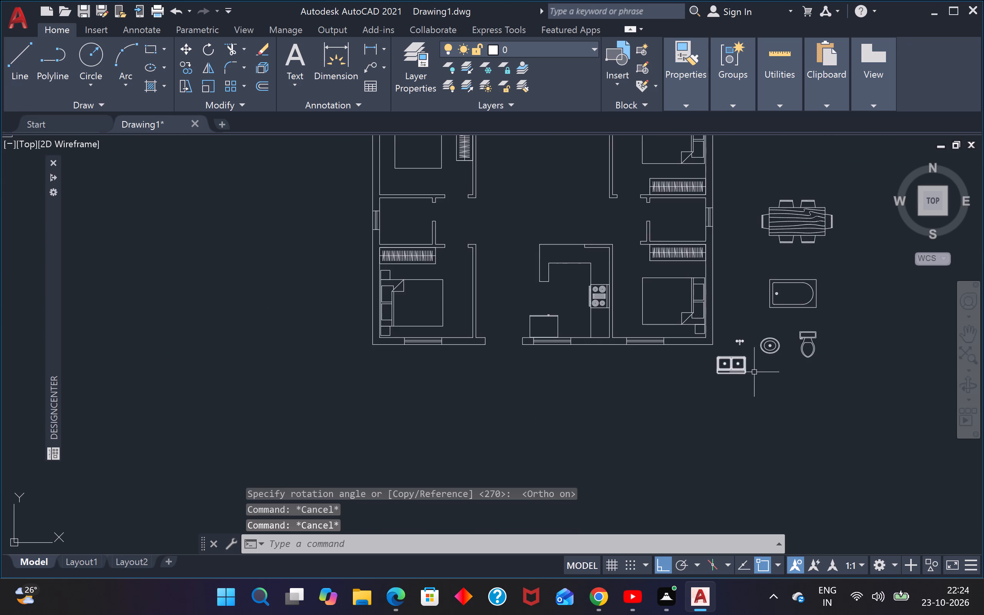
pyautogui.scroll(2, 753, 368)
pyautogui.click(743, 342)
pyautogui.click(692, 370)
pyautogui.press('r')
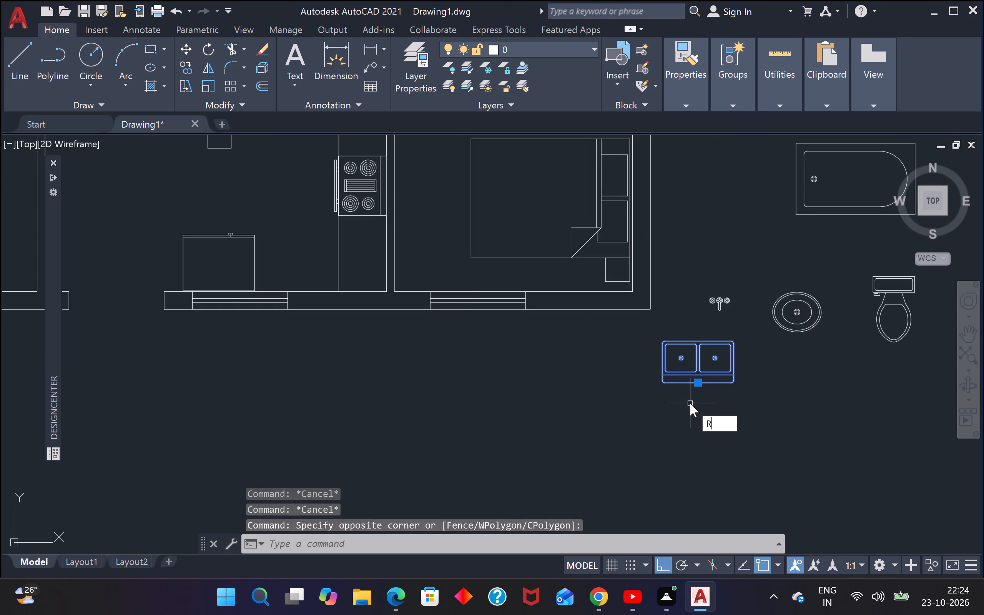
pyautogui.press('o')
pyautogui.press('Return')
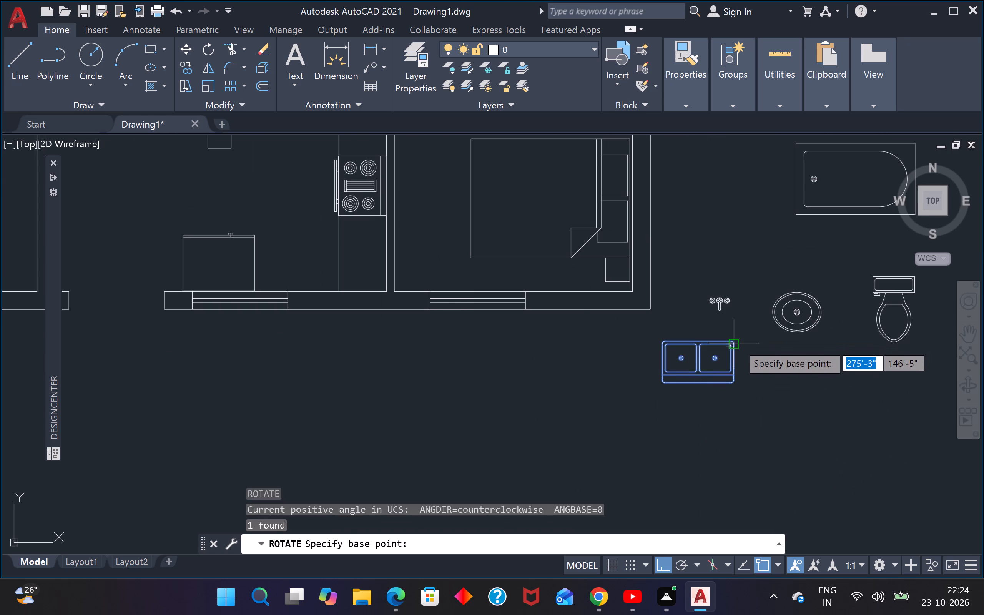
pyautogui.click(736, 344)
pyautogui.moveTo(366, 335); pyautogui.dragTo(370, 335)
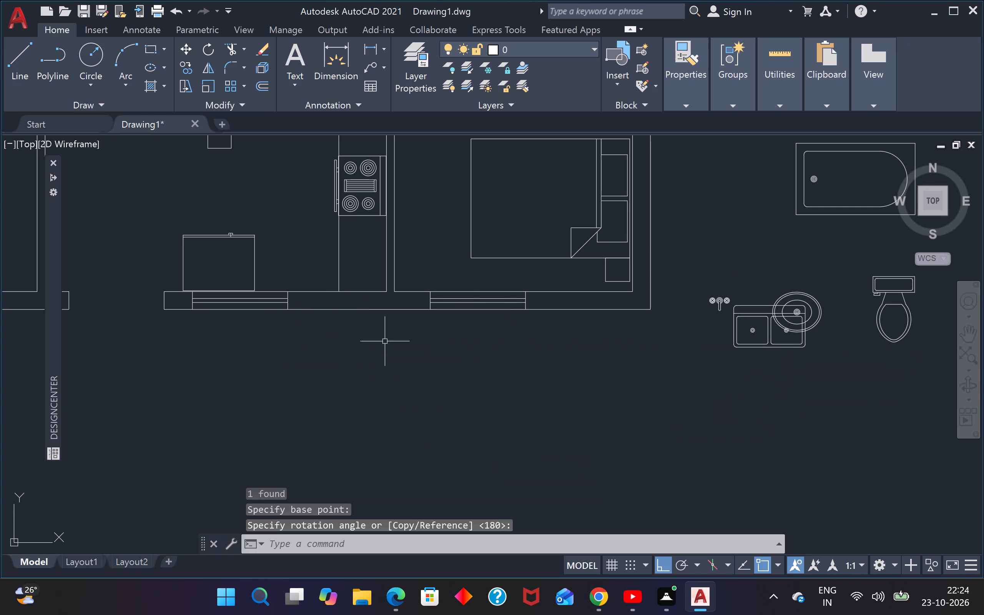
# Move the double sink block onto the kitchen counter's upper run, between its two legs, with Ortho off.
pyautogui.moveTo(753, 332); pyautogui.dragTo(748, 336)
pyautogui.click(718, 368)
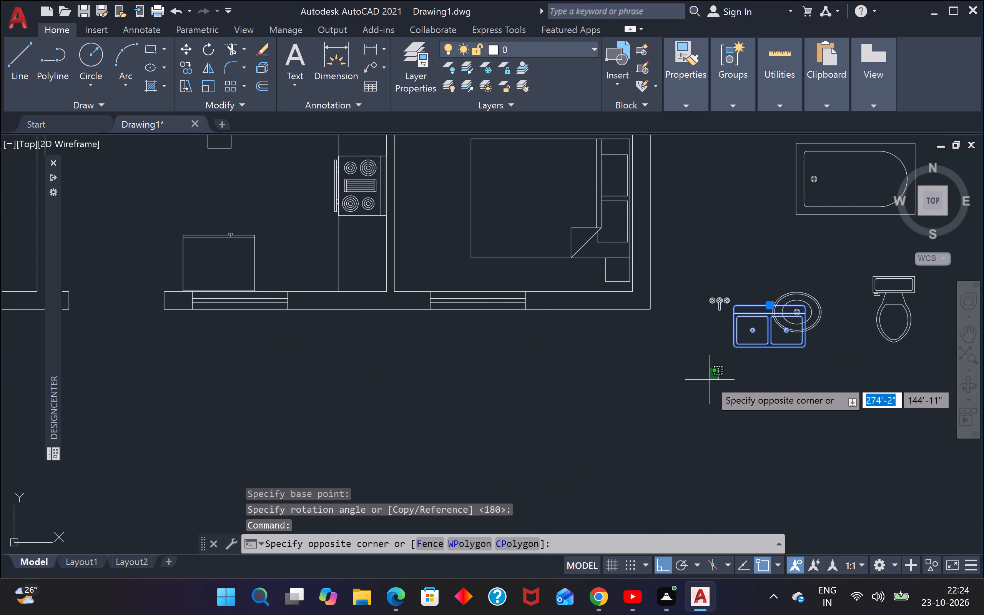
pyautogui.press('Escape')
pyautogui.write('M')
pyautogui.press('space')
pyautogui.click(750, 336)
pyautogui.scroll(-3, 730, 350)
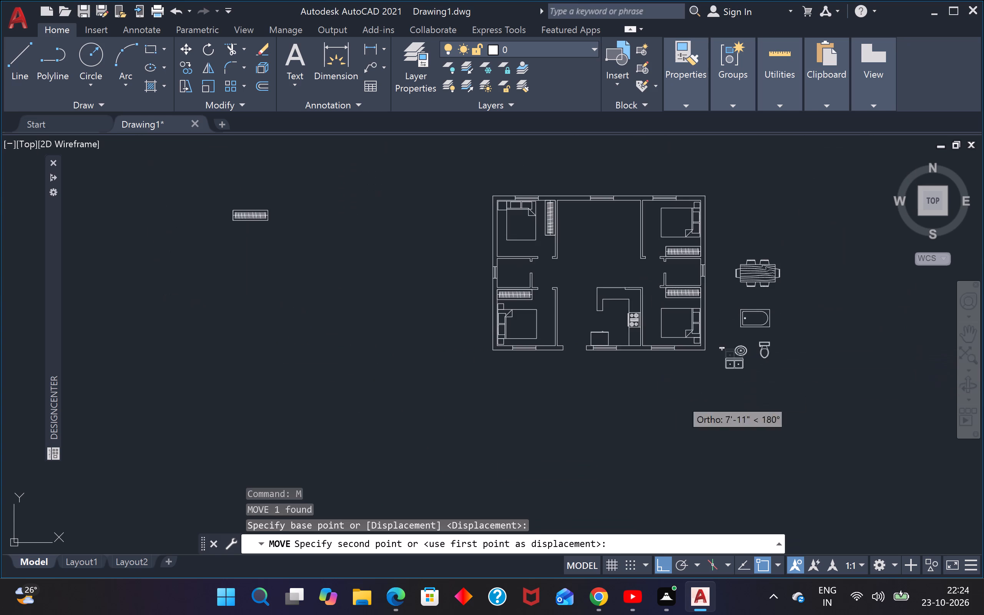
pyautogui.scroll(3, 598, 316)
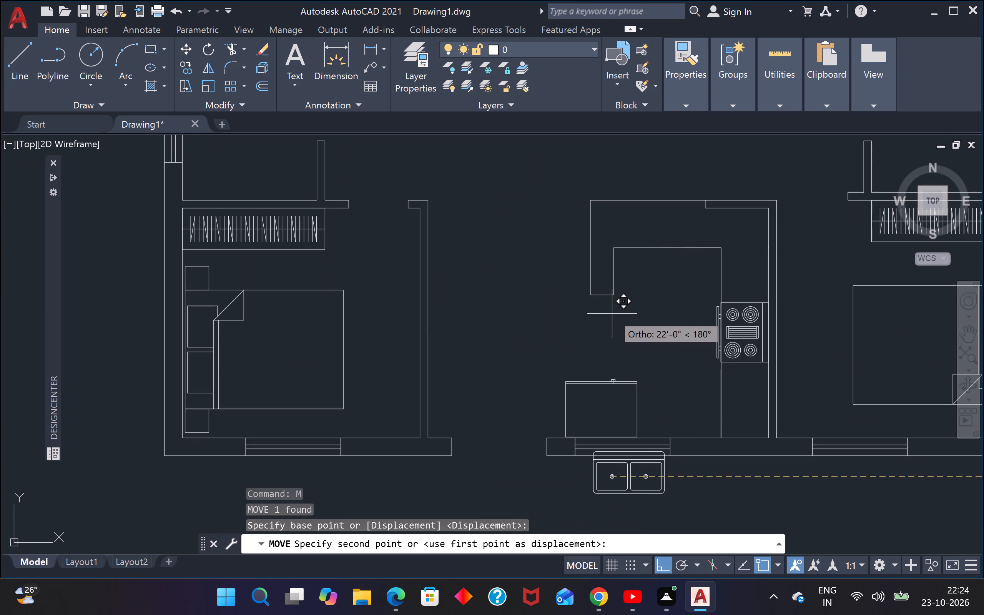
pyautogui.press('F8')
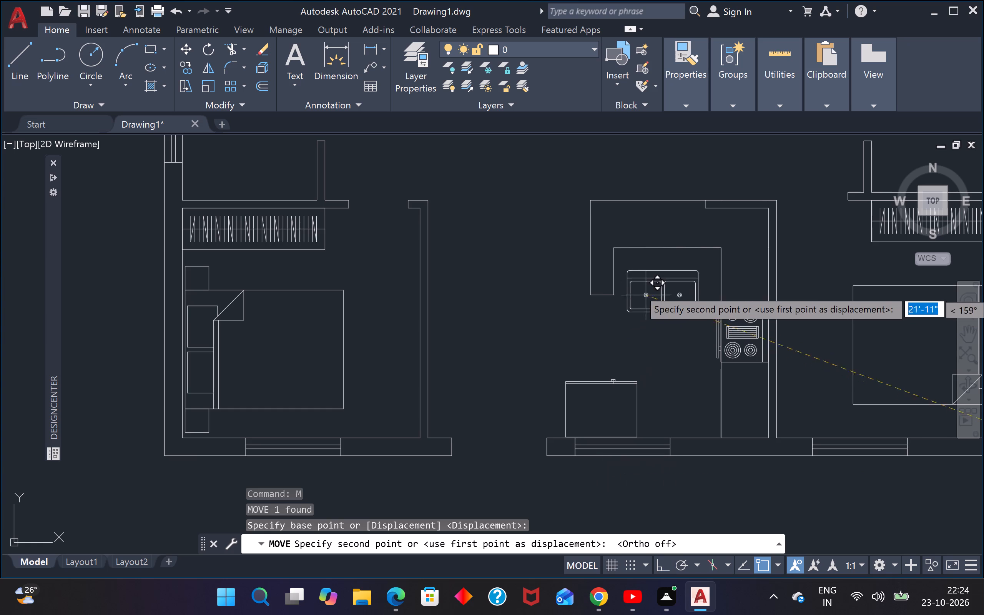
pyautogui.scroll(2, 645, 228)
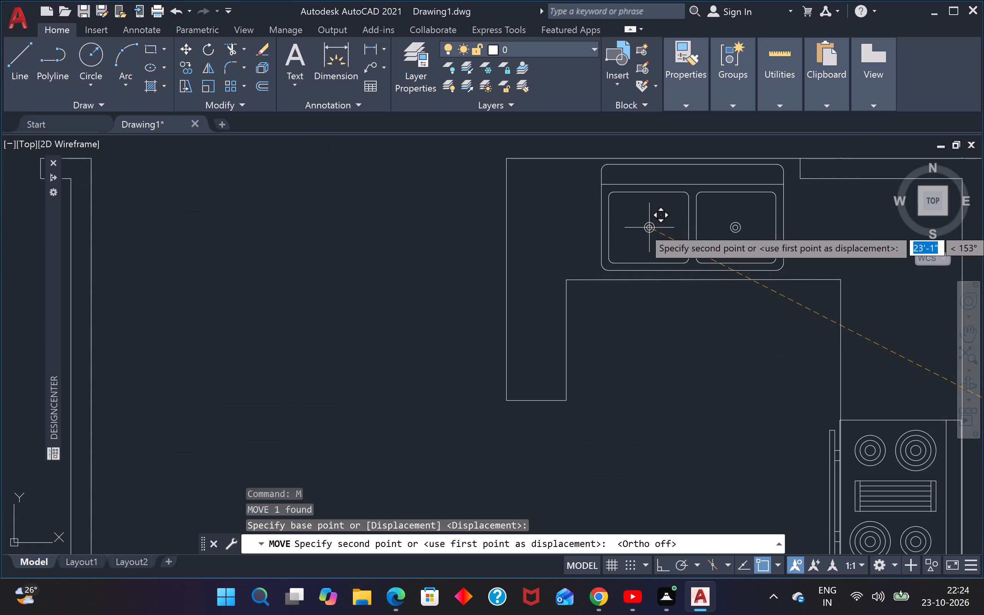
pyautogui.click(649, 228)
pyautogui.scroll(-6, 649, 228)
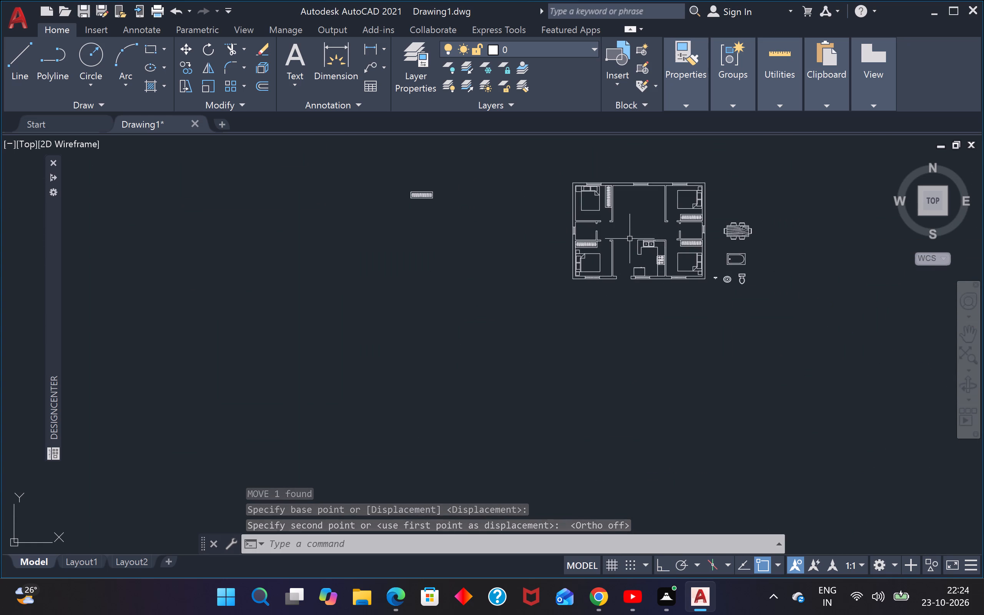
pyautogui.press('Escape')
pyautogui.press('Escape')
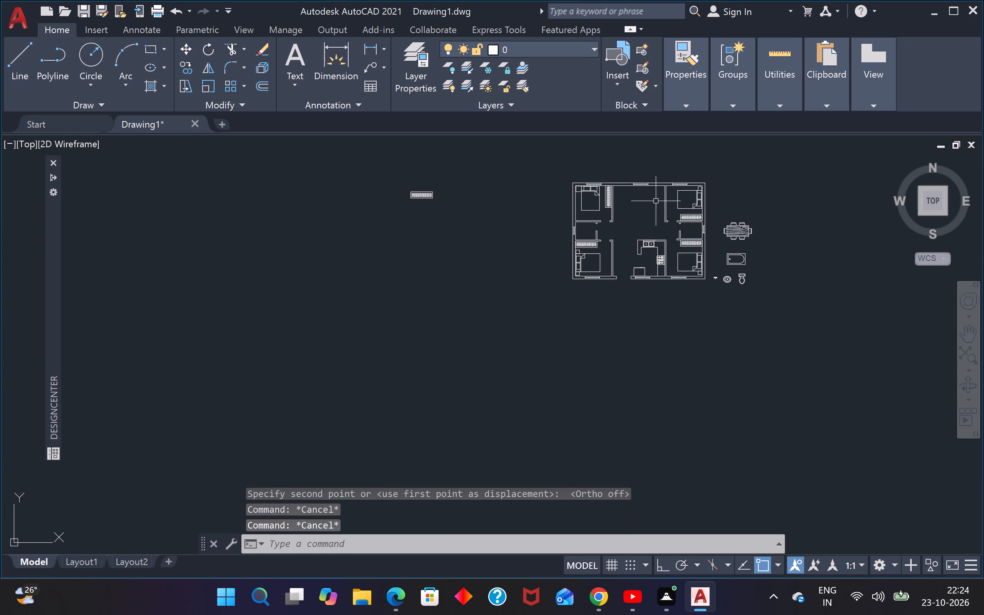
# Draw a C-shaped line outline open to the left in the upper middle room, with 4'6", 8'6" and 4'6" sides and Ortho on.
pyautogui.scroll(2, 656, 201)
pyautogui.moveTo(635, 201); pyautogui.dragTo(593, 212, button='middle')
pyautogui.scroll(1, 593, 212)
pyautogui.moveTo(591, 210); pyautogui.dragTo(539, 204, button='middle')
pyautogui.moveTo(527, 228); pyautogui.dragTo(513, 254, button='middle')
pyautogui.scroll(1, 510, 181)
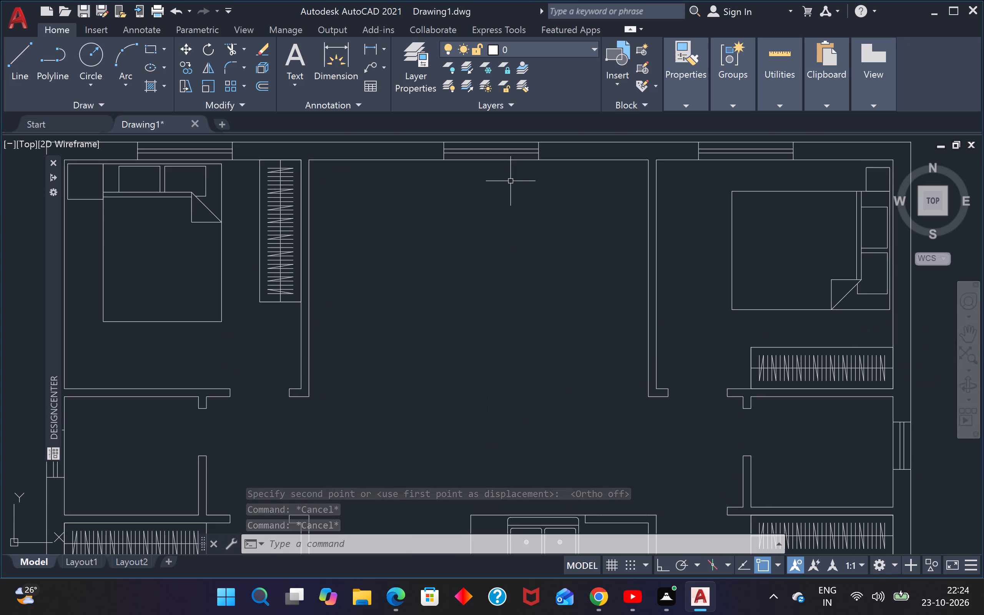
pyautogui.write('L')
pyautogui.press('space')
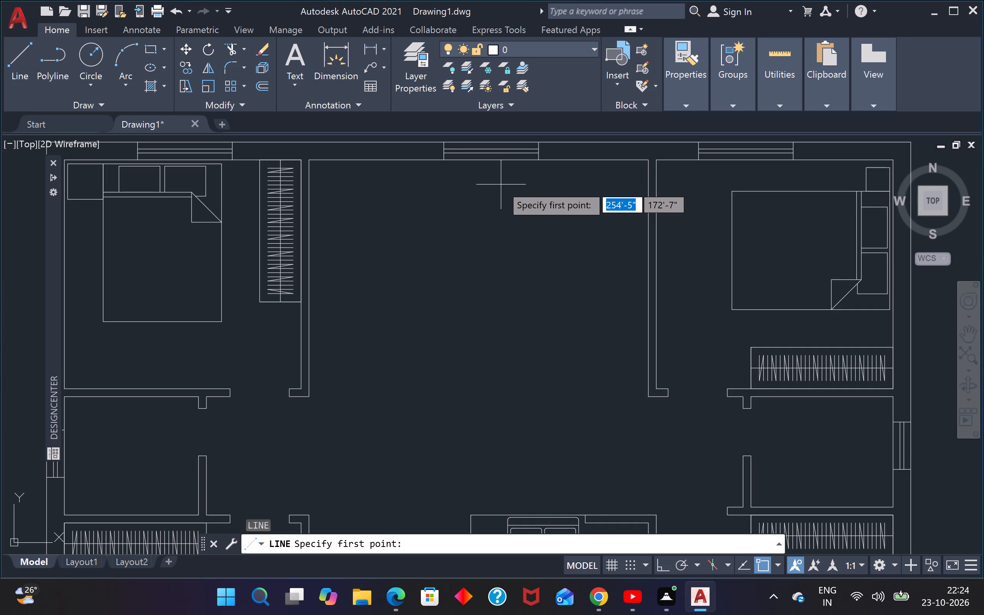
pyautogui.click(433, 181)
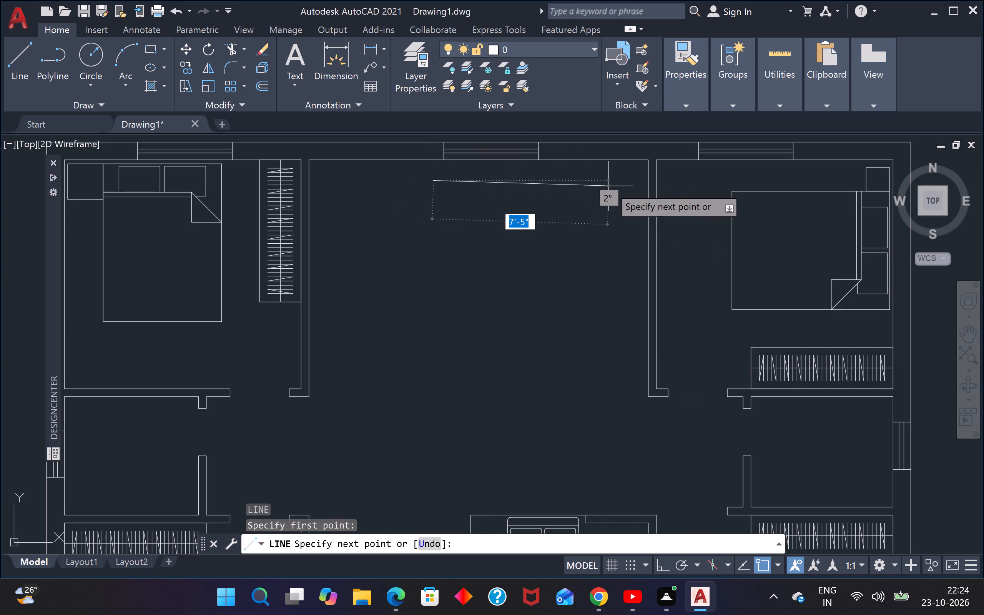
pyautogui.press('F8')
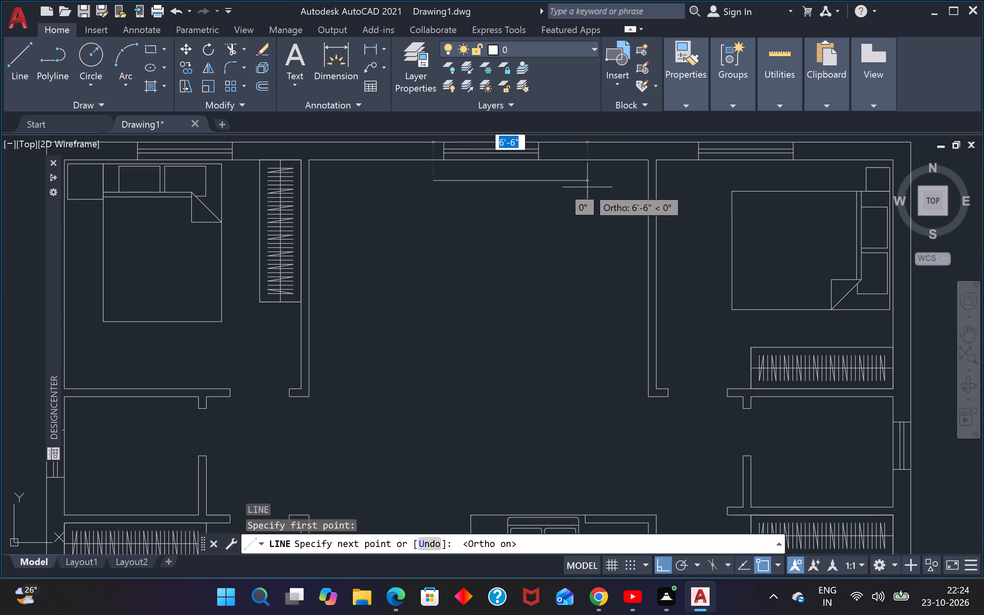
pyautogui.press('4')
pyautogui.press("'")
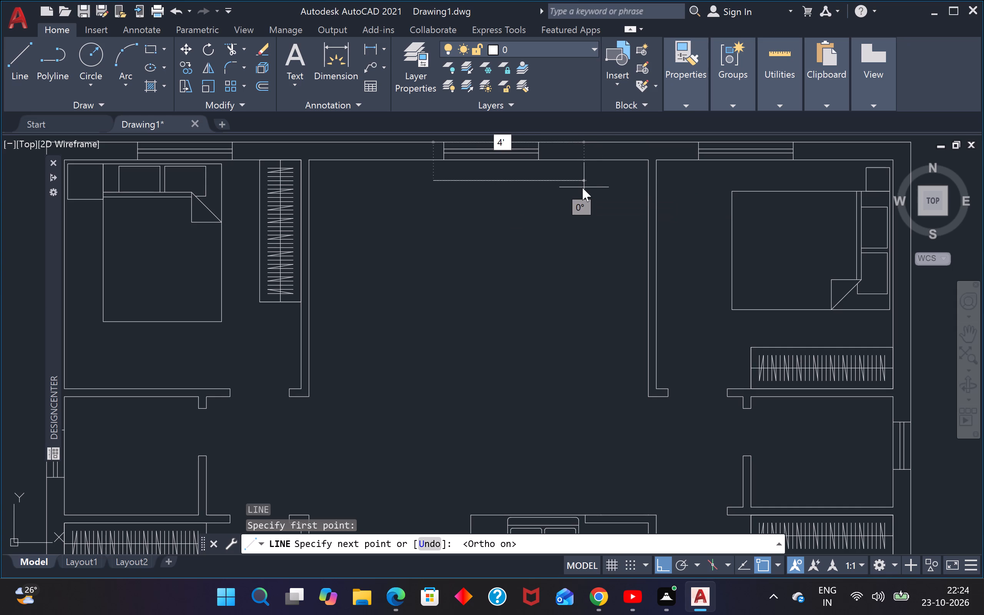
pyautogui.press('6')
pyautogui.hotkey('shift', '"')
pyautogui.press('Return')
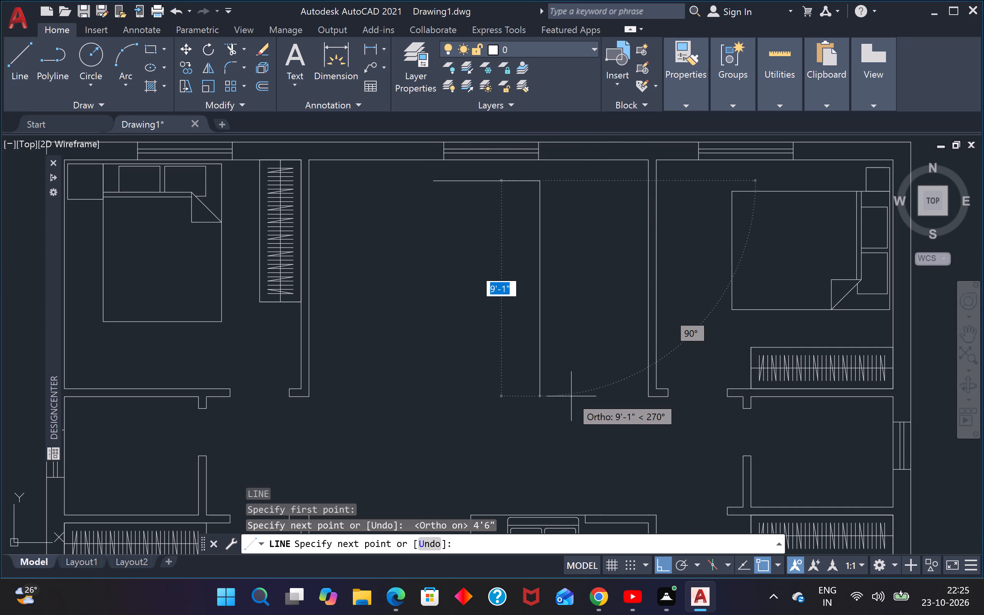
pyautogui.press('8')
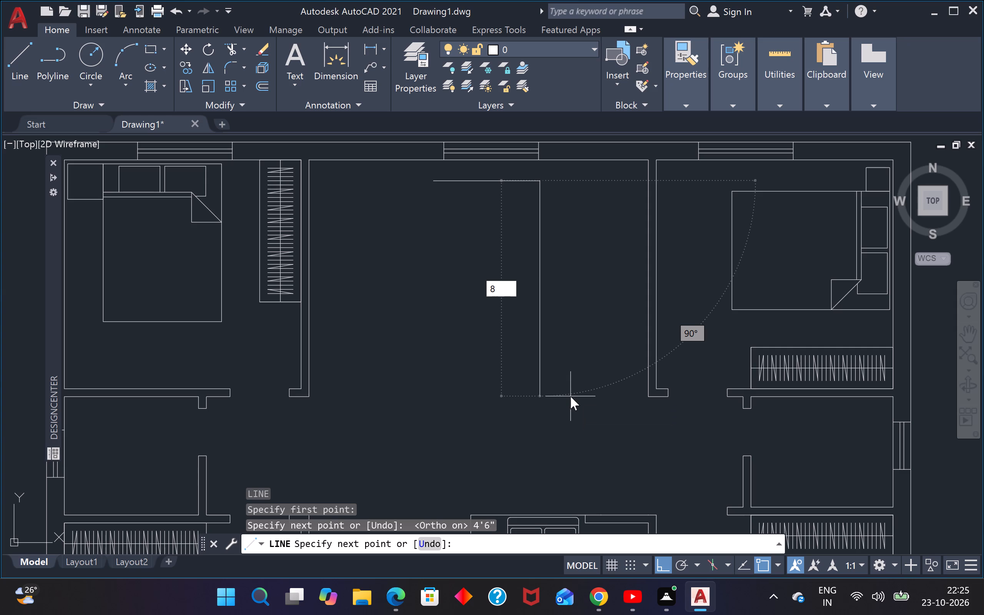
pyautogui.press("'")
pyautogui.write('6"')
pyautogui.press('Return')
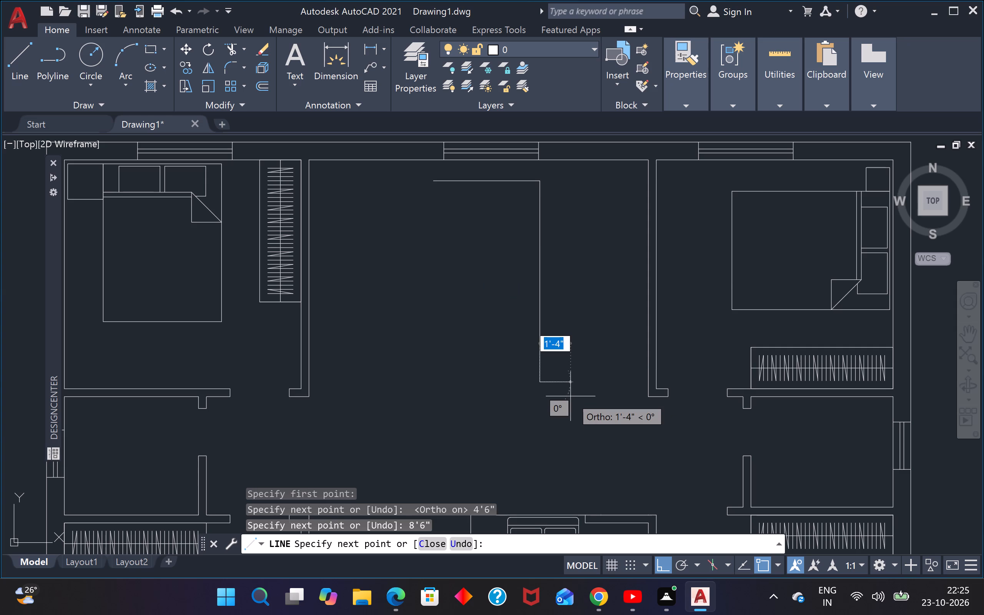
pyautogui.press('4')
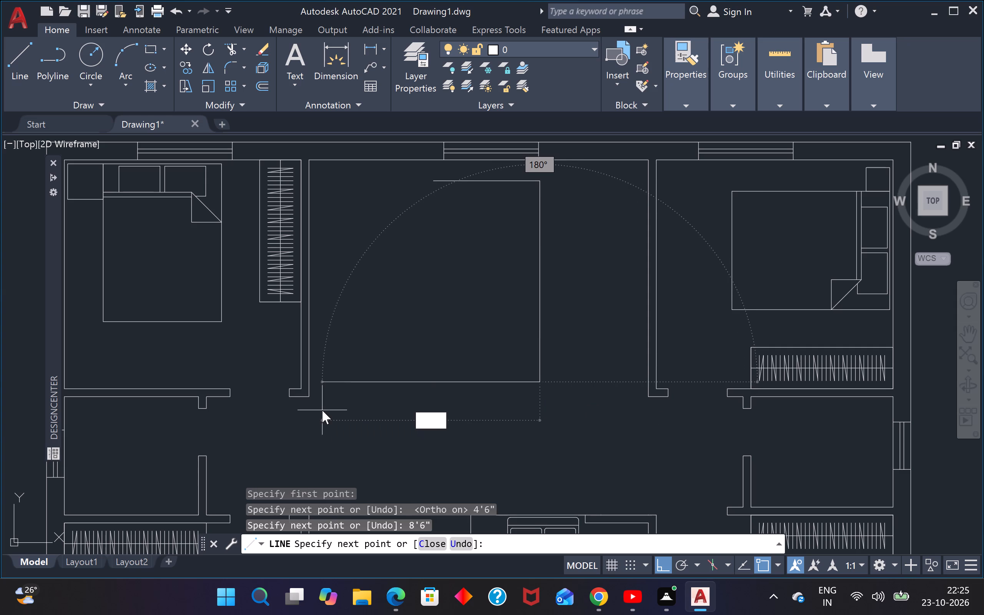
pyautogui.press("'")
pyautogui.press('6')
pyautogui.hotkey('shift', '"')
pyautogui.press('Return')
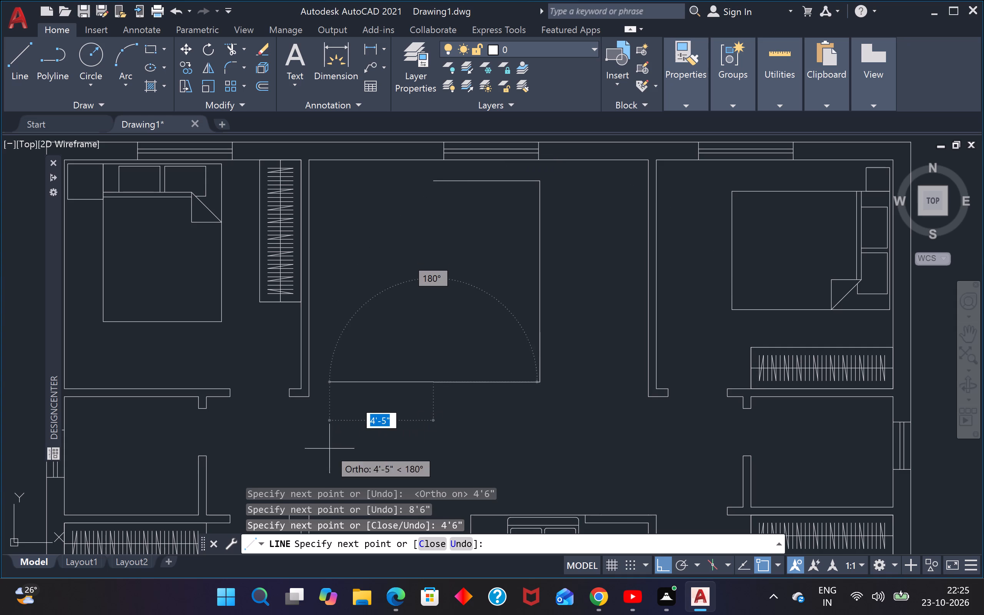
pyautogui.press('Escape')
pyautogui.press('Escape')
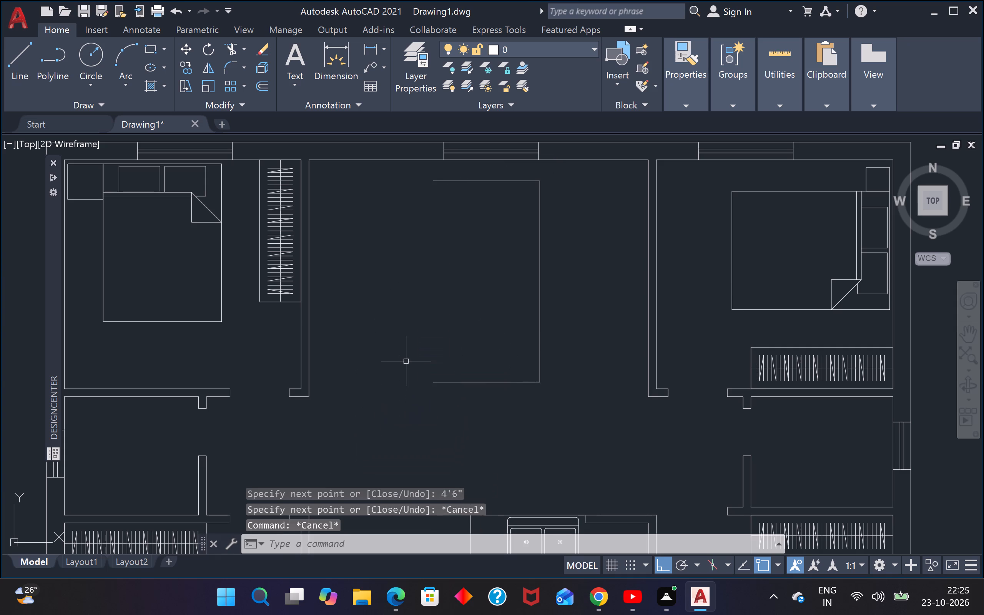
# Offset the three sides of the C-shaped outline 6" inward.
pyautogui.press('o')
pyautogui.press('space')
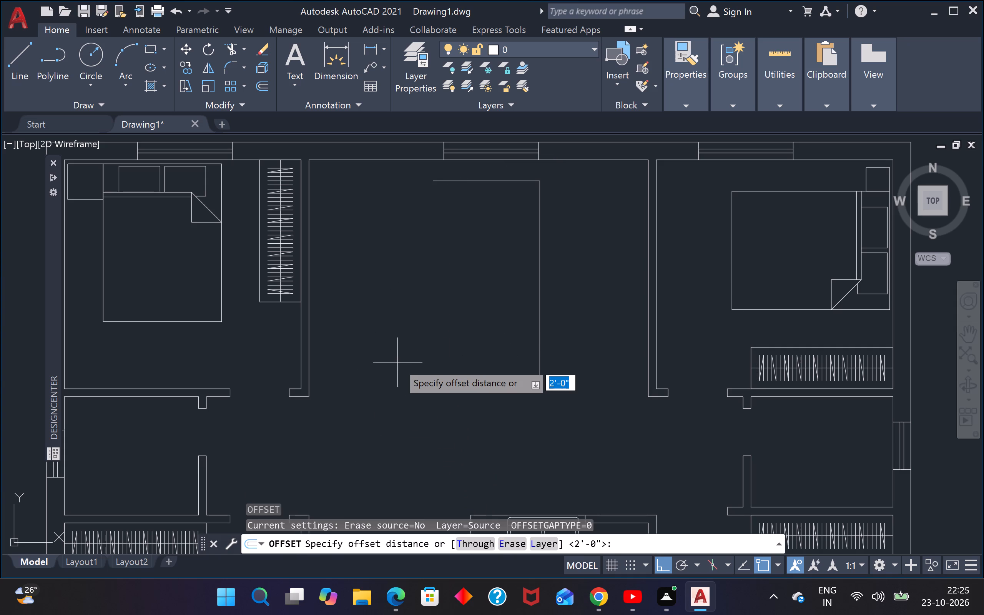
pyautogui.press('2')
pyautogui.press('BackSpace')
pyautogui.press('6')
pyautogui.hotkey('shift', '"')
pyautogui.press('Return')
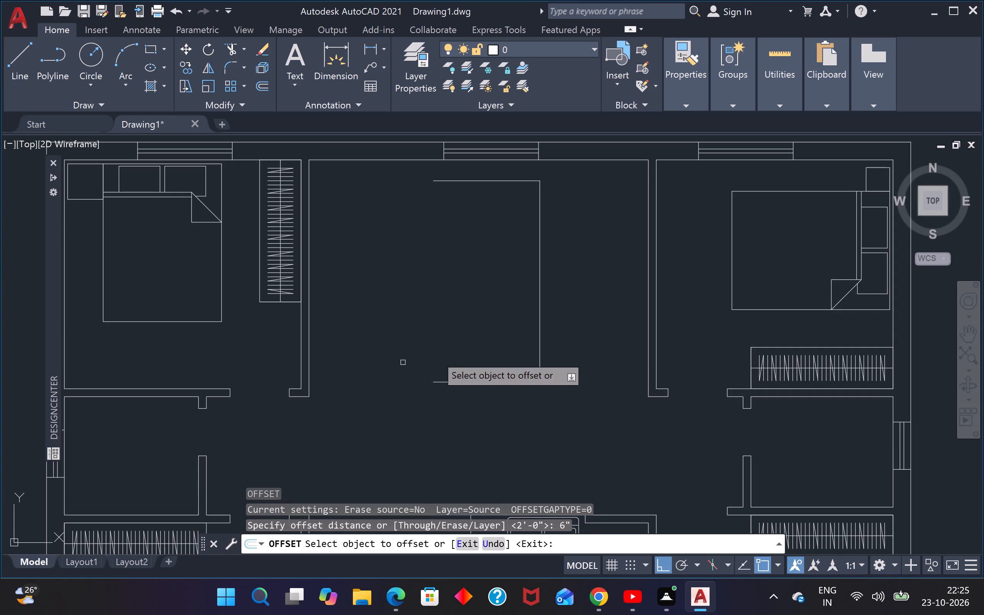
pyautogui.click(502, 181)
pyautogui.click(497, 248)
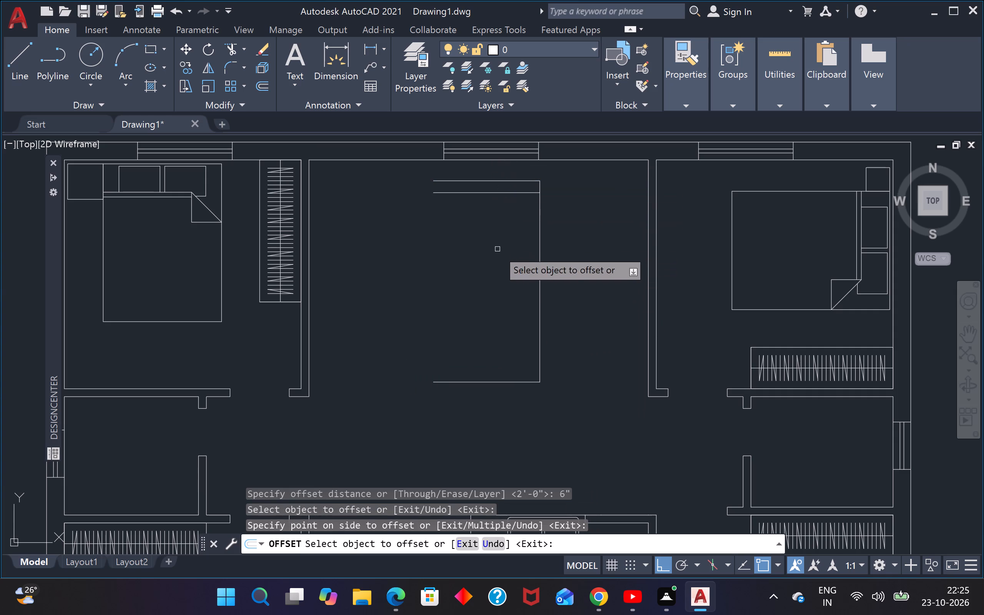
pyautogui.moveTo(539, 261); pyautogui.dragTo(535, 261)
pyautogui.click(470, 266)
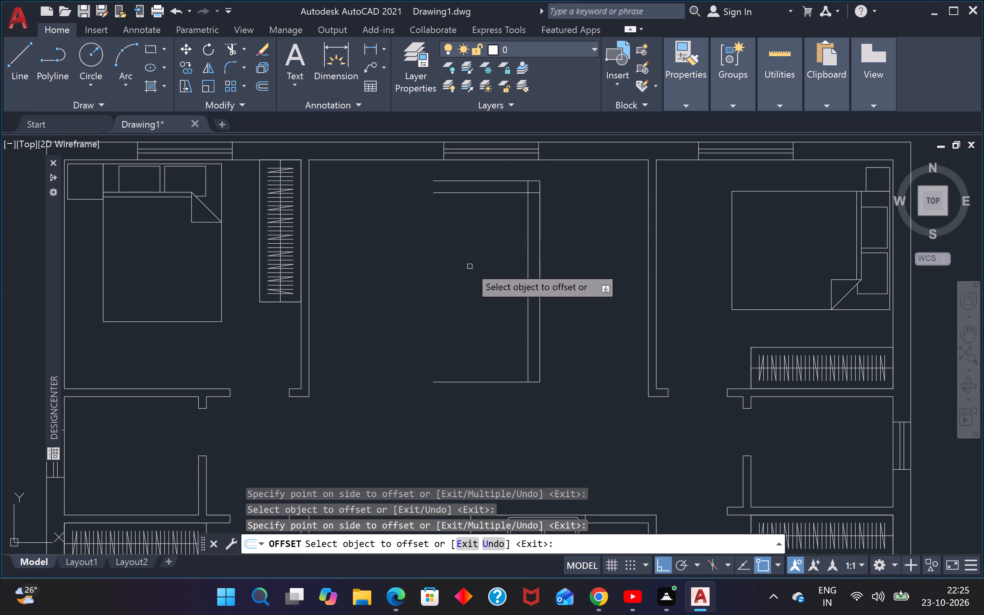
pyautogui.click(475, 383)
pyautogui.click(465, 340)
pyautogui.press('Escape')
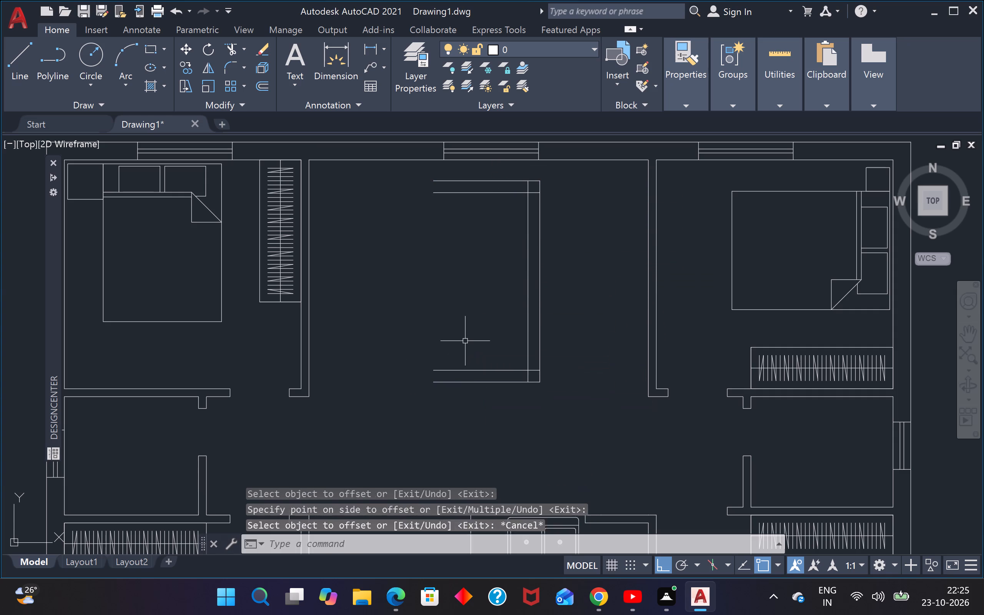
pyautogui.press('Escape')
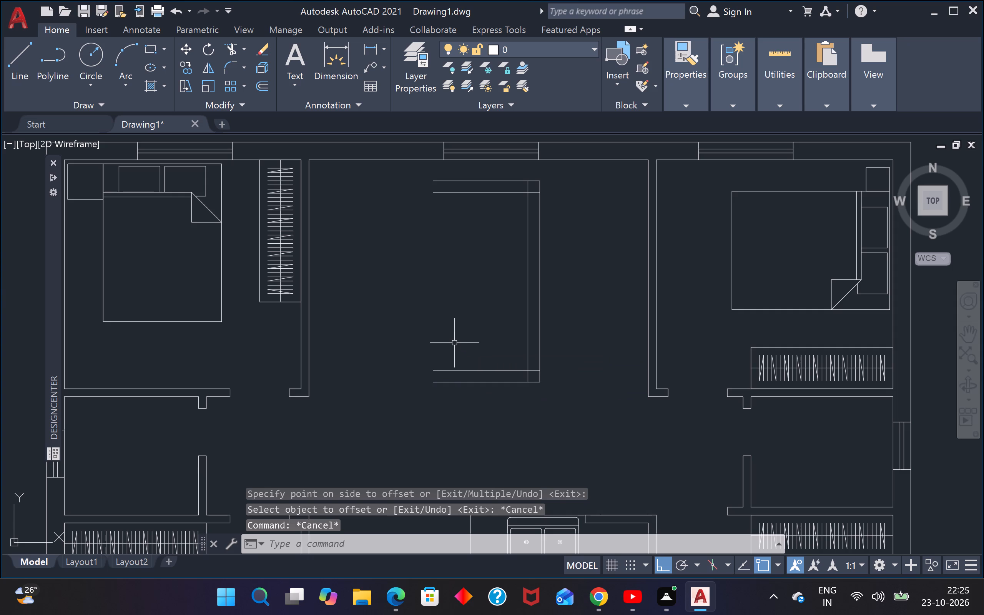
# Close the open left ends of the C-shape's lower and upper arms with short vertical lines.
pyautogui.press('l')
pyautogui.press('space')
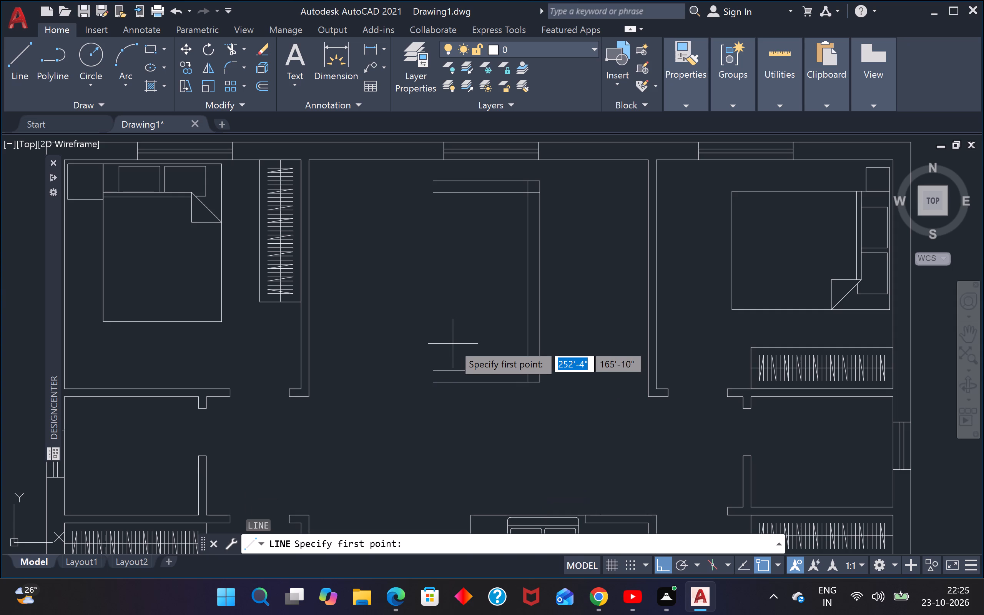
pyautogui.scroll(2, 447, 370)
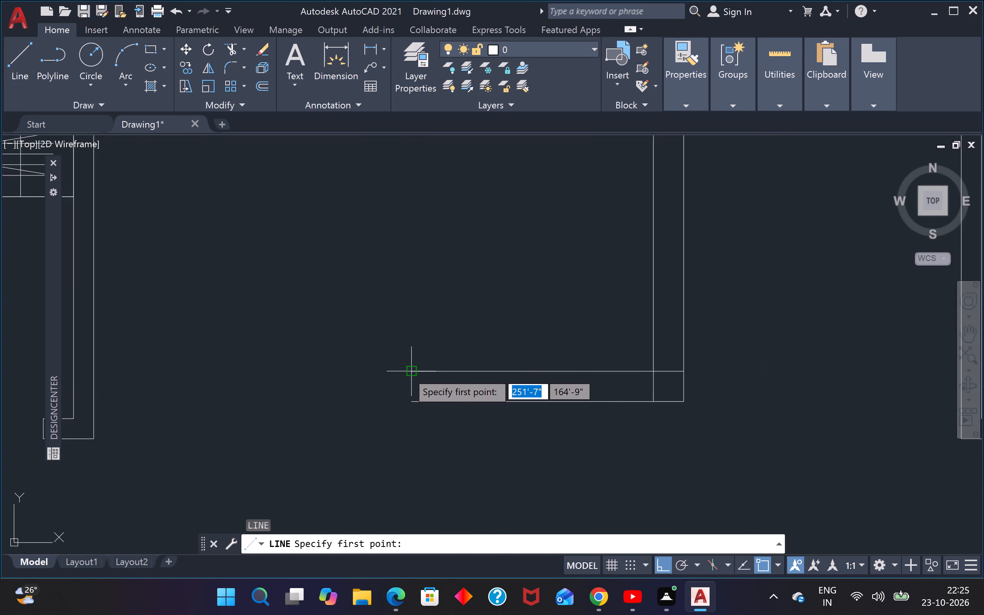
pyautogui.click(414, 371)
pyautogui.click(415, 399)
pyautogui.press('Escape')
pyautogui.scroll(-3, 437, 390)
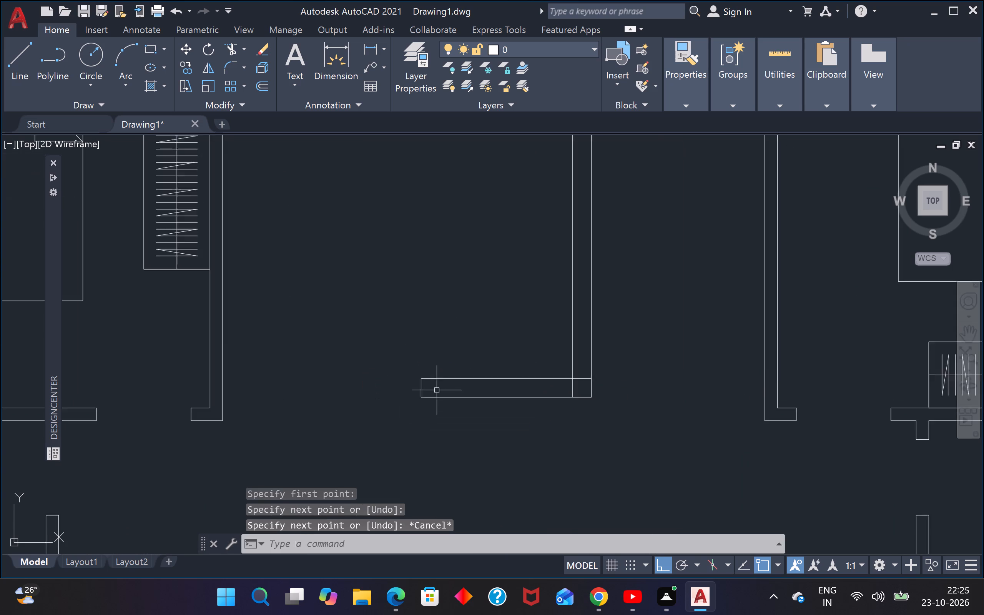
pyautogui.press('space')
pyautogui.scroll(3, 429, 280)
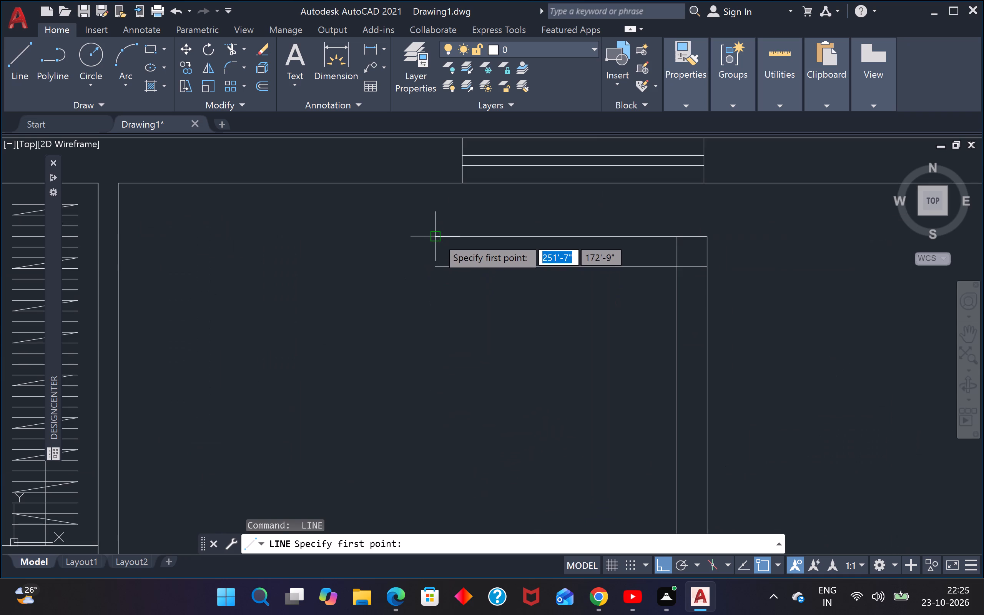
pyautogui.click(437, 237)
pyautogui.click(429, 271)
pyautogui.press('Escape')
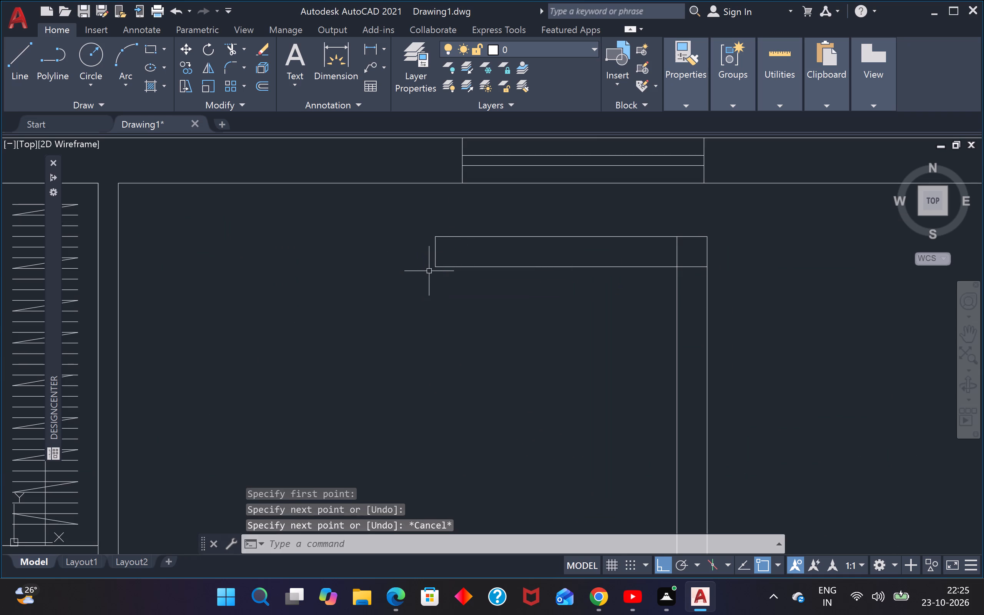
# Trim the overlapping inner lines at the C-shape's upper-right and lower-right corners.
pyautogui.moveTo(436, 297); pyautogui.dragTo(342, 297, button='middle')
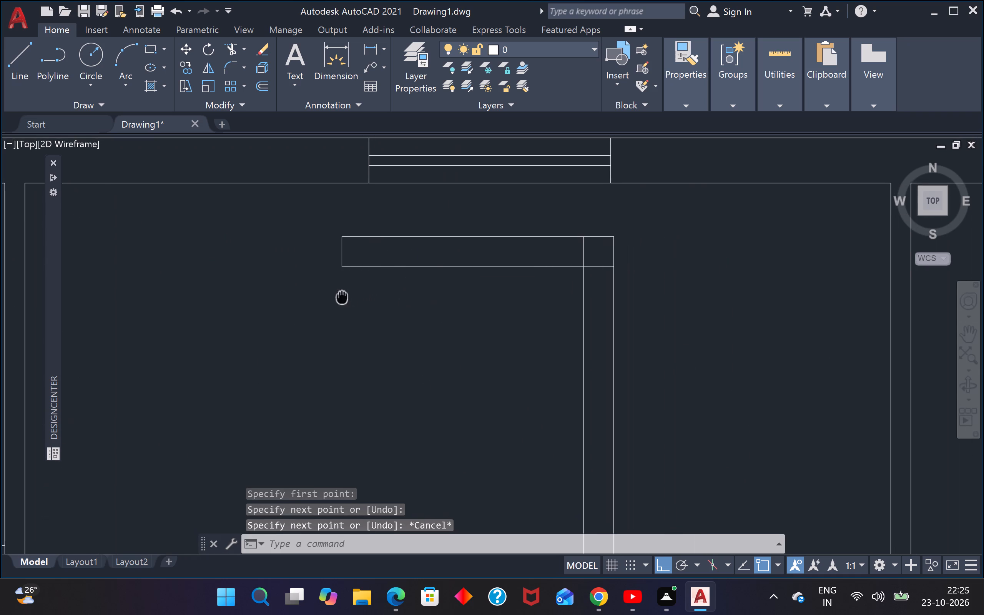
pyautogui.moveTo(342, 297); pyautogui.dragTo(341, 297, button='middle')
pyautogui.scroll(-2, 350, 309)
pyautogui.moveTo(360, 338); pyautogui.dragTo(329, 322, button='middle')
pyautogui.write('TR')
pyautogui.press('space')
pyautogui.scroll(2, 400, 271)
pyautogui.click(411, 271)
pyautogui.click(445, 271)
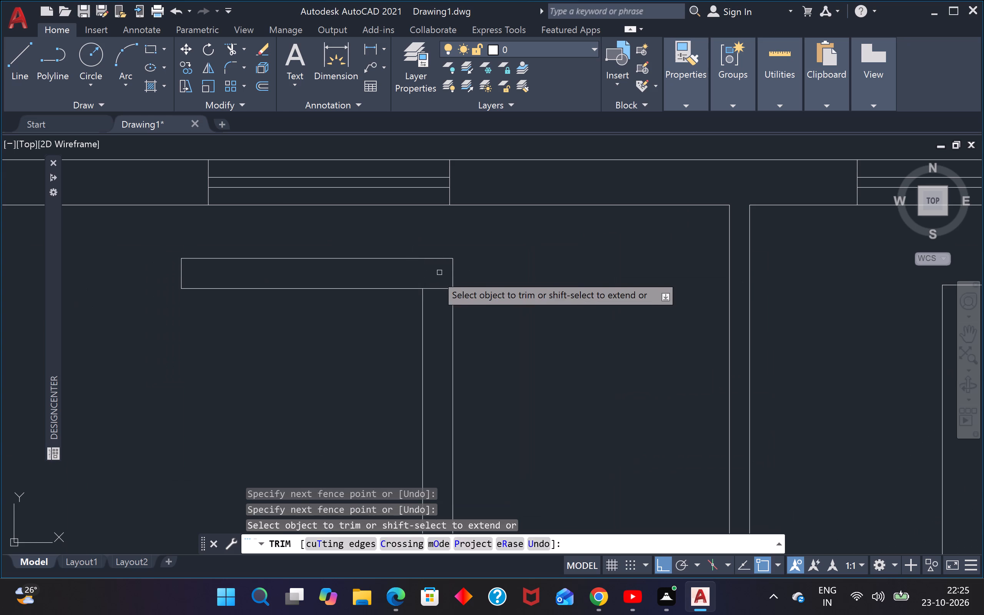
pyautogui.click(435, 275)
pyautogui.click(438, 314)
pyautogui.scroll(-2, 424, 324)
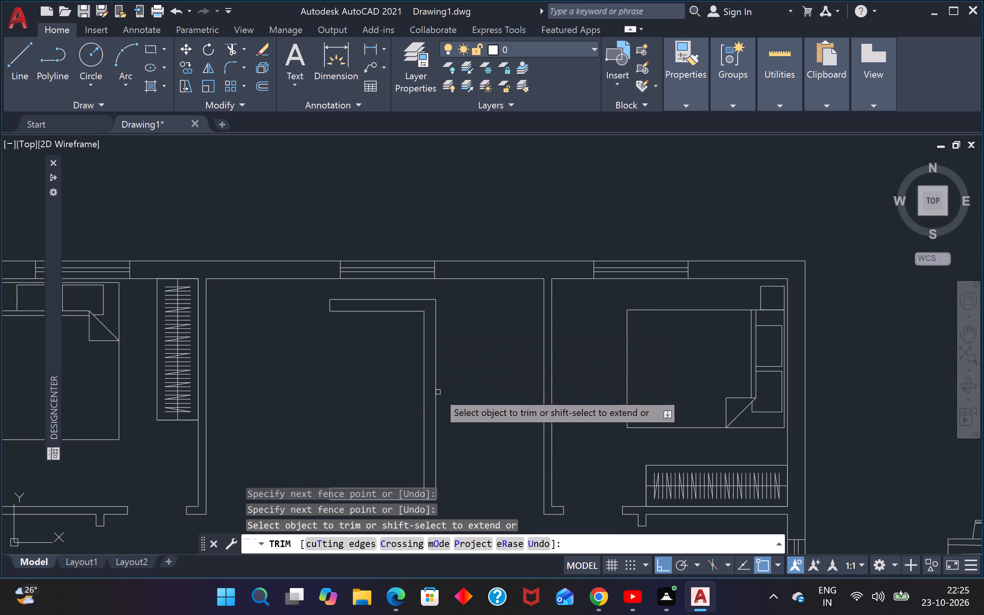
pyautogui.scroll(-3, 446, 344)
pyautogui.scroll(4, 438, 396)
pyautogui.click(443, 370)
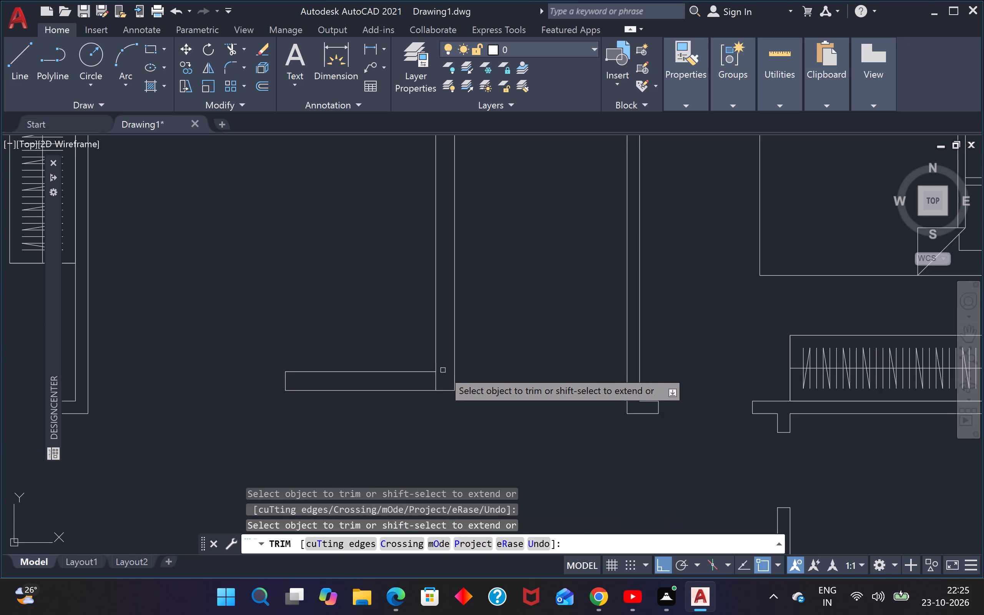
pyautogui.click(442, 381)
pyautogui.click(421, 383)
pyautogui.scroll(-3, 416, 367)
pyautogui.moveTo(381, 318); pyautogui.dragTo(438, 336, button='middle')
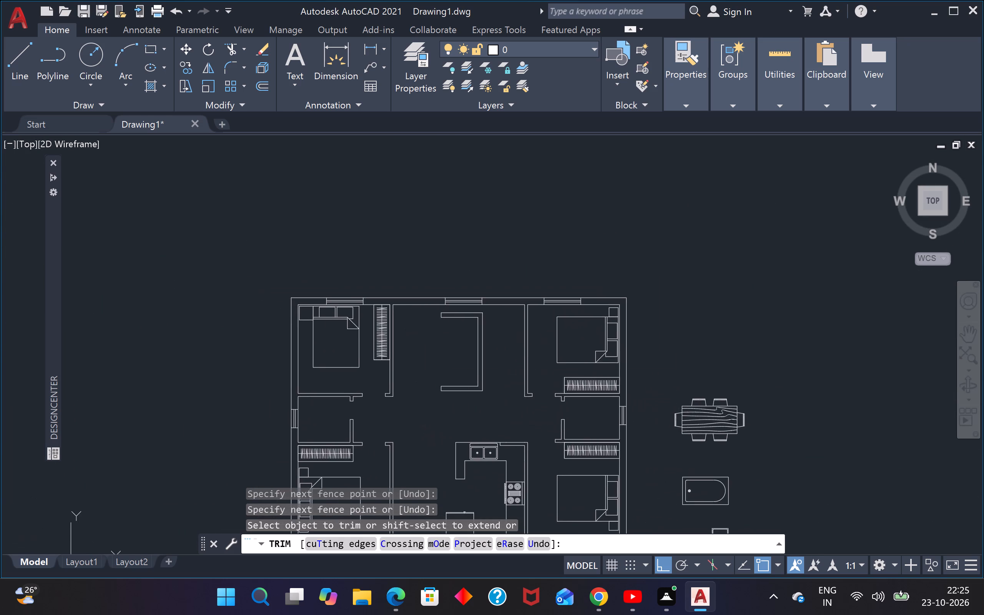
pyautogui.moveTo(438, 336); pyautogui.dragTo(438, 337, button='middle')
pyautogui.scroll(2, 434, 345)
pyautogui.moveTo(445, 357); pyautogui.dragTo(407, 352, button='middle')
pyautogui.press('Escape')
pyautogui.press('Escape')
pyautogui.press('Escape')
pyautogui.press('Escape')
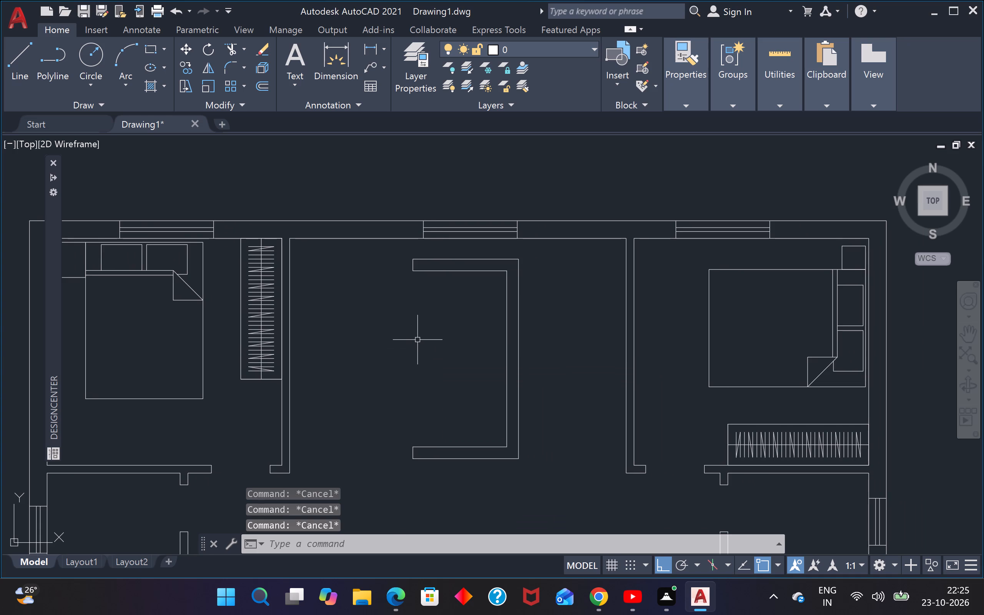
pyautogui.press('Escape')
# Start a rectangle from the C-shape's inner upper-right corner.
pyautogui.write('REC')
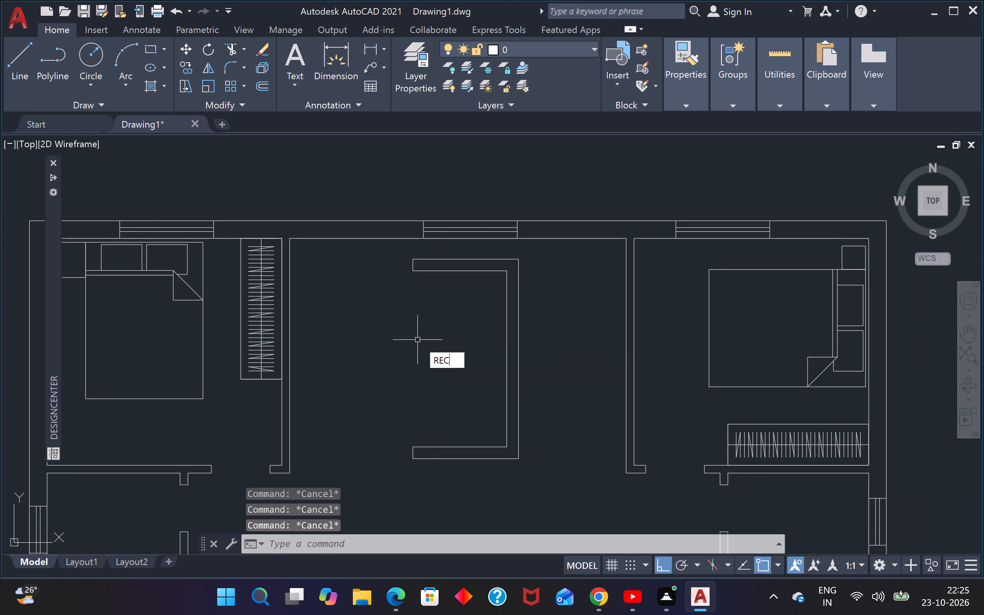
pyautogui.press('space')
pyautogui.click(506, 273)
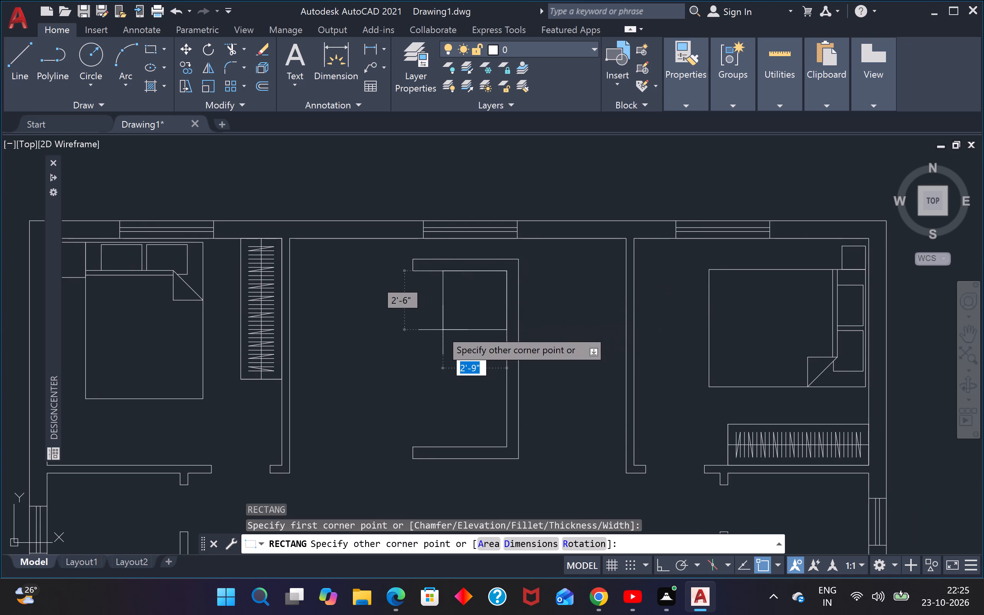
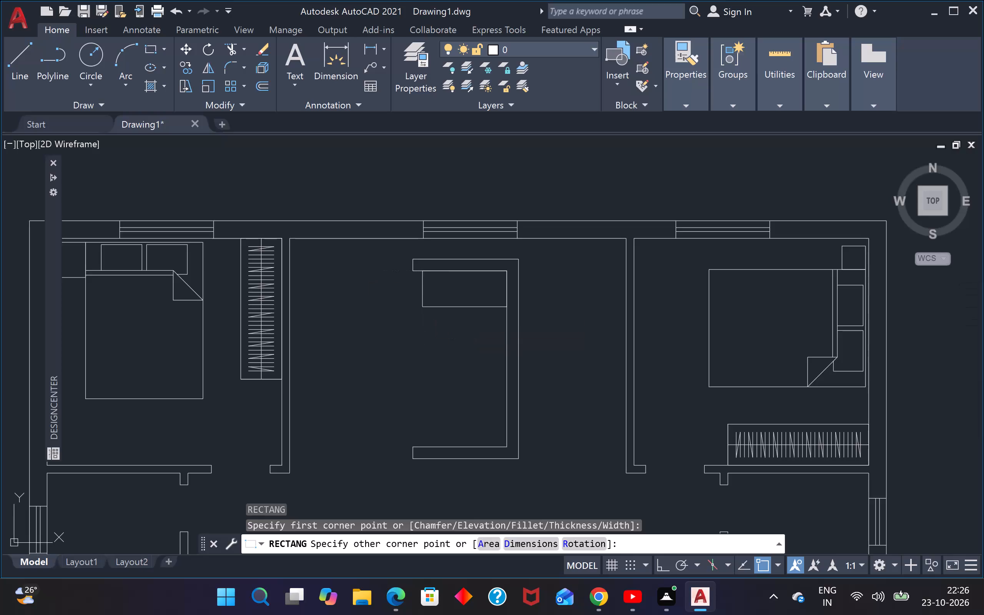
# Copy the upper seat rectangle 6' straight down into the C-shape's inner lower-right corner.
pyautogui.scroll(-1, 462, 300)
pyautogui.click(462, 299)
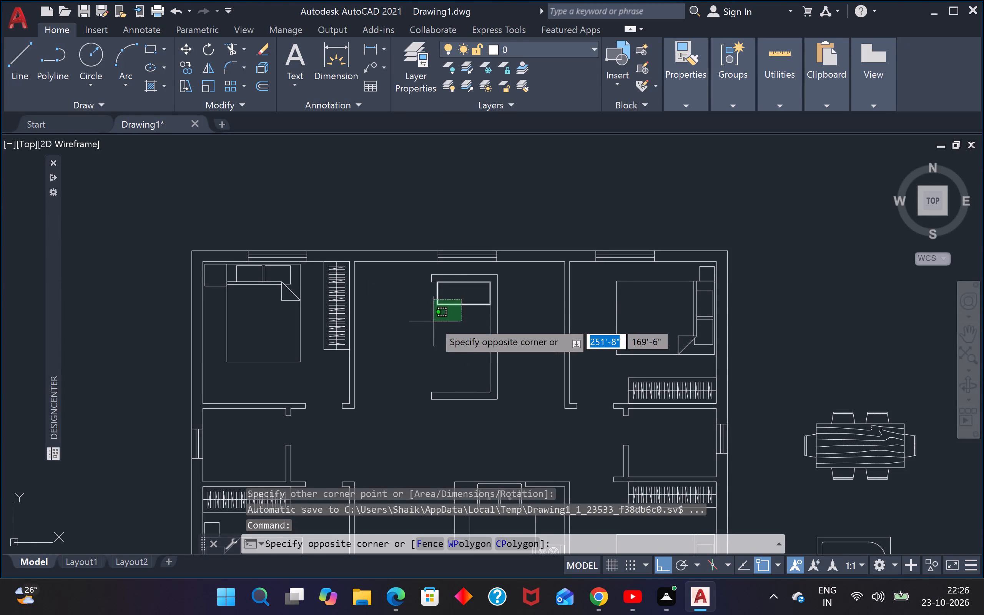
pyautogui.click(434, 321)
pyautogui.press('c')
pyautogui.press('o')
pyautogui.press('Return')
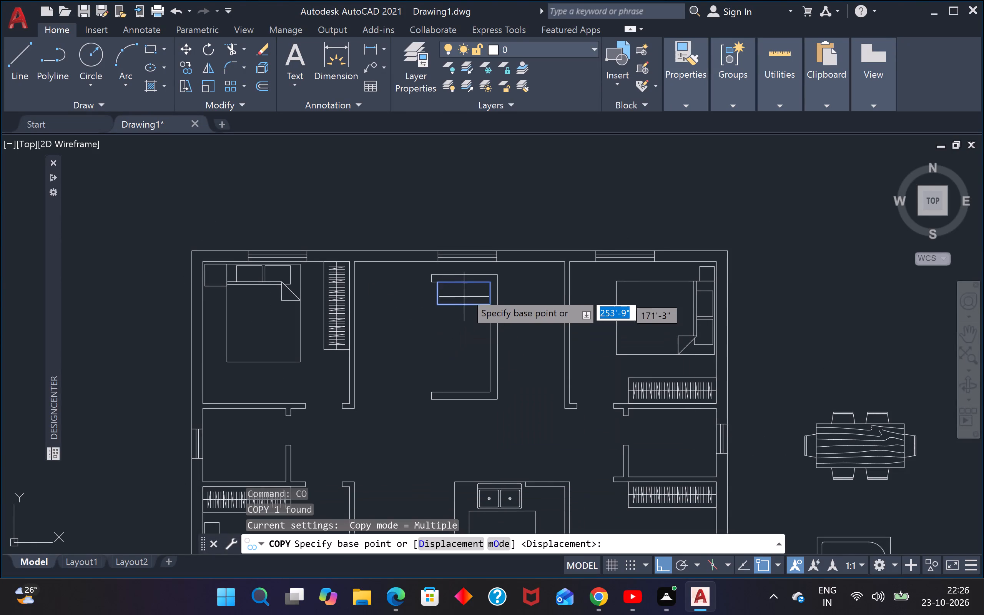
pyautogui.click(489, 308)
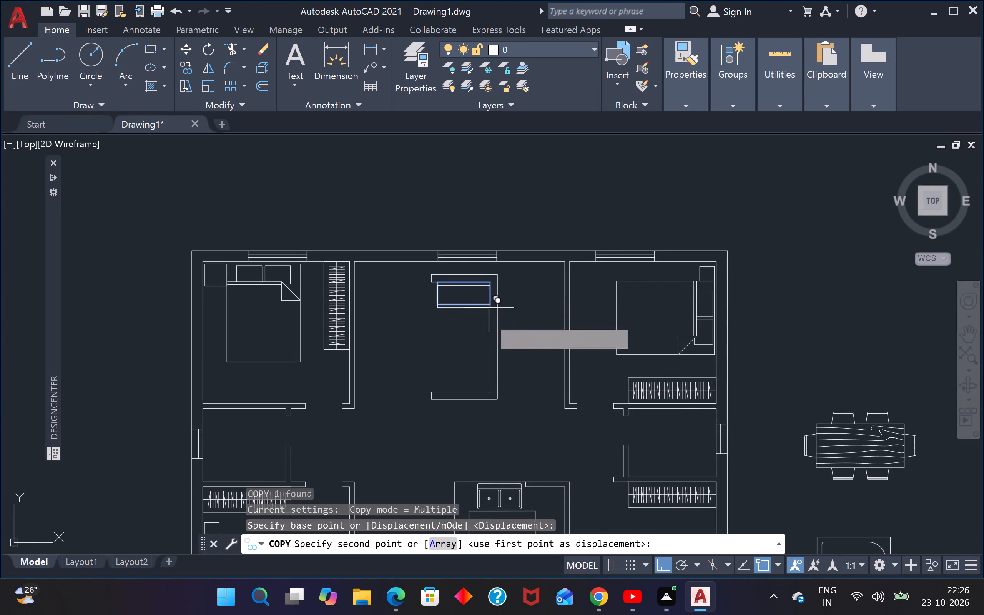
pyautogui.scroll(3, 486, 394)
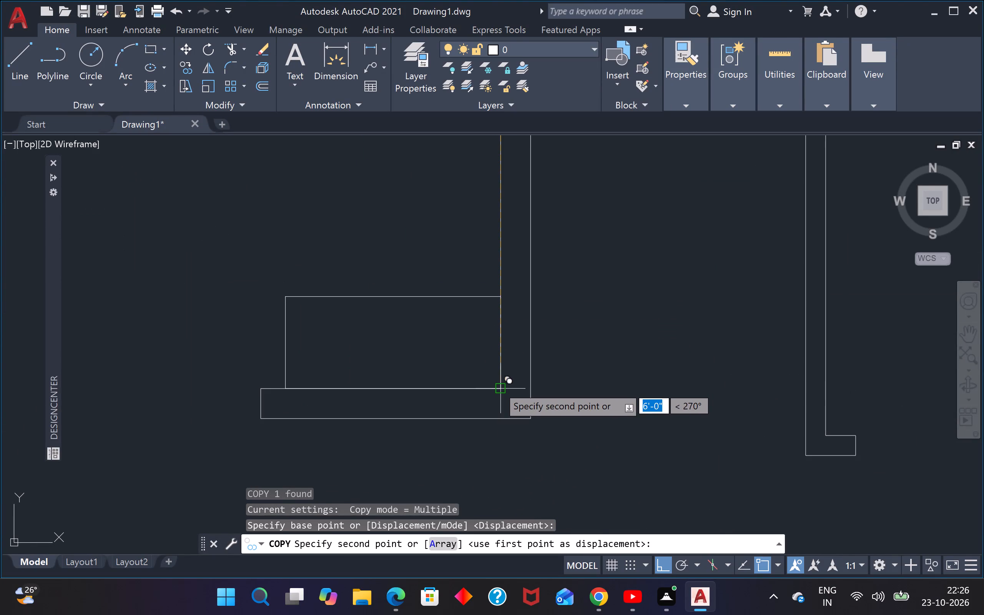
pyautogui.click(497, 385)
pyautogui.scroll(-3, 494, 382)
pyautogui.press('Escape')
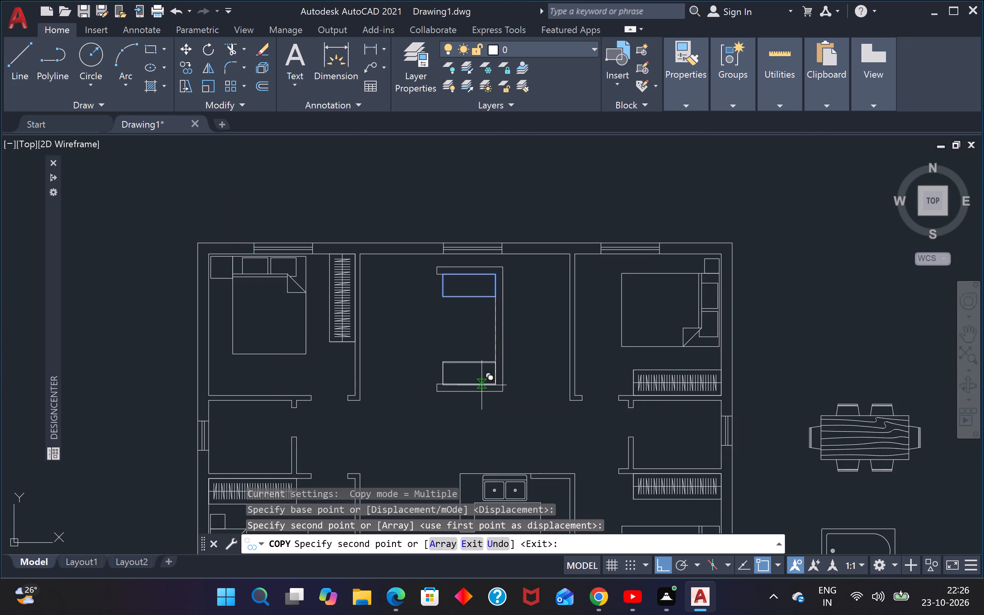
pyautogui.press('Escape')
# Draw a 1'6" by 1'6" square seat from the upper seat rectangle's lower-right corner, against the C-shape's inner back edge.
pyautogui.write('RE')
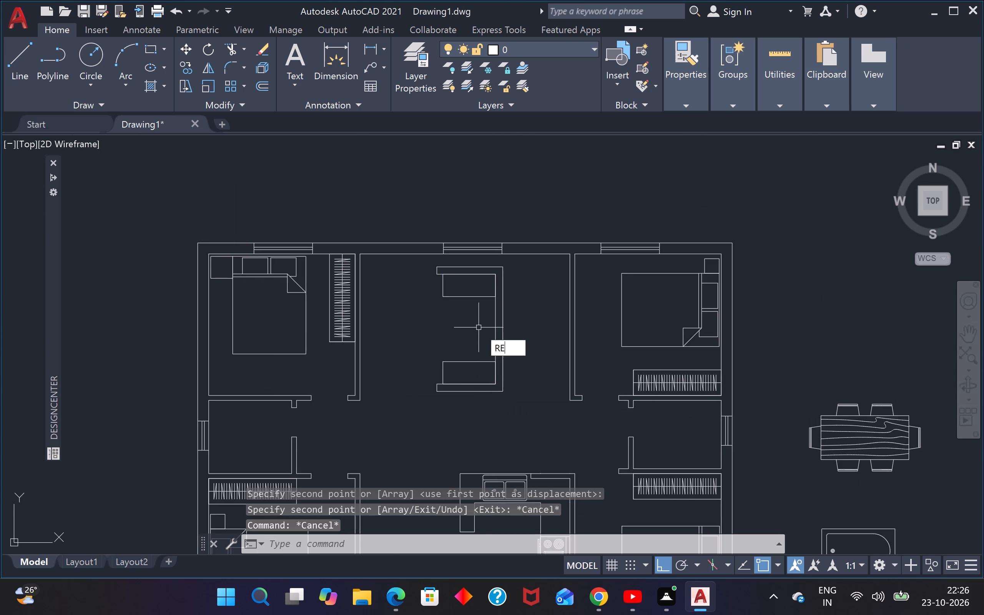
pyautogui.write('C')
pyautogui.press('space')
pyautogui.scroll(2, 490, 298)
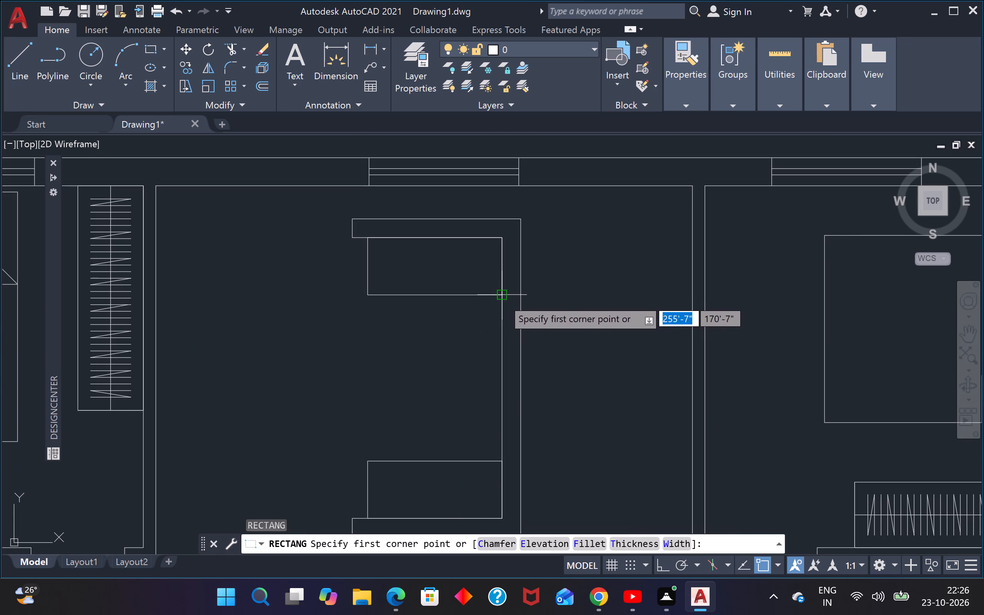
pyautogui.click(500, 298)
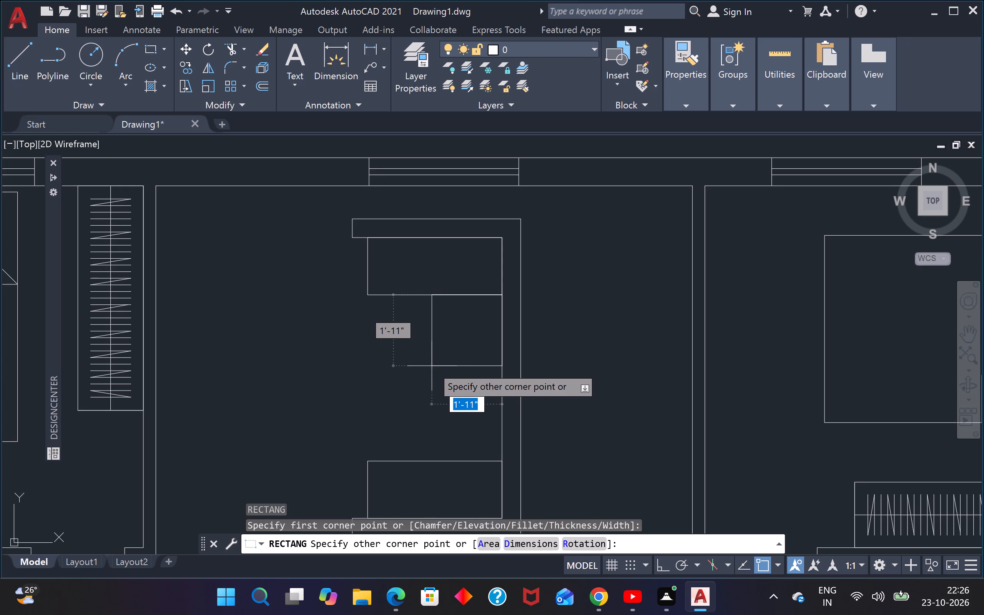
pyautogui.press('1')
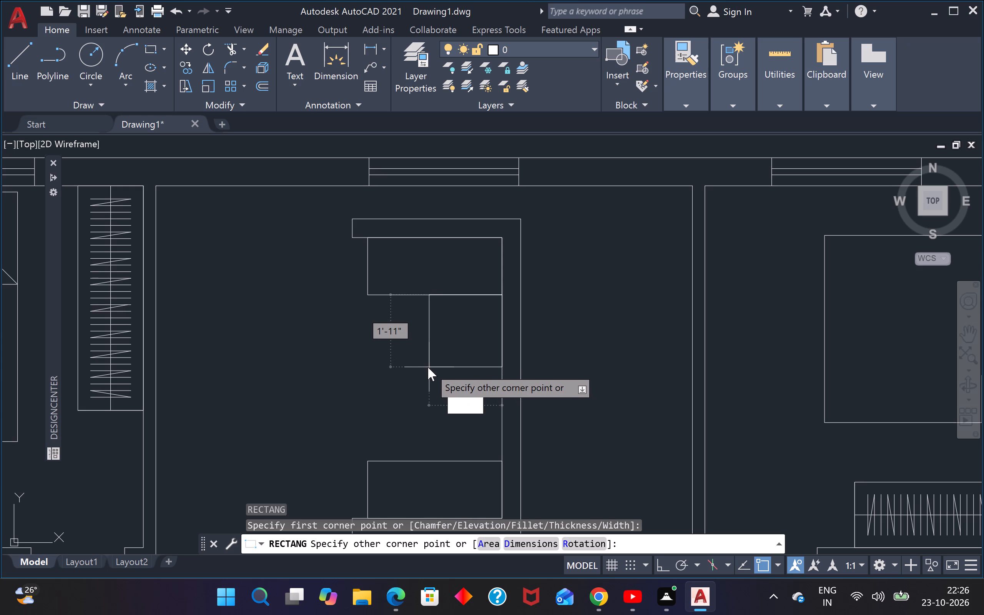
pyautogui.press("'")
pyautogui.press('6')
pyautogui.hotkey('shift', '"')
pyautogui.press('Tab')
pyautogui.write("1'")
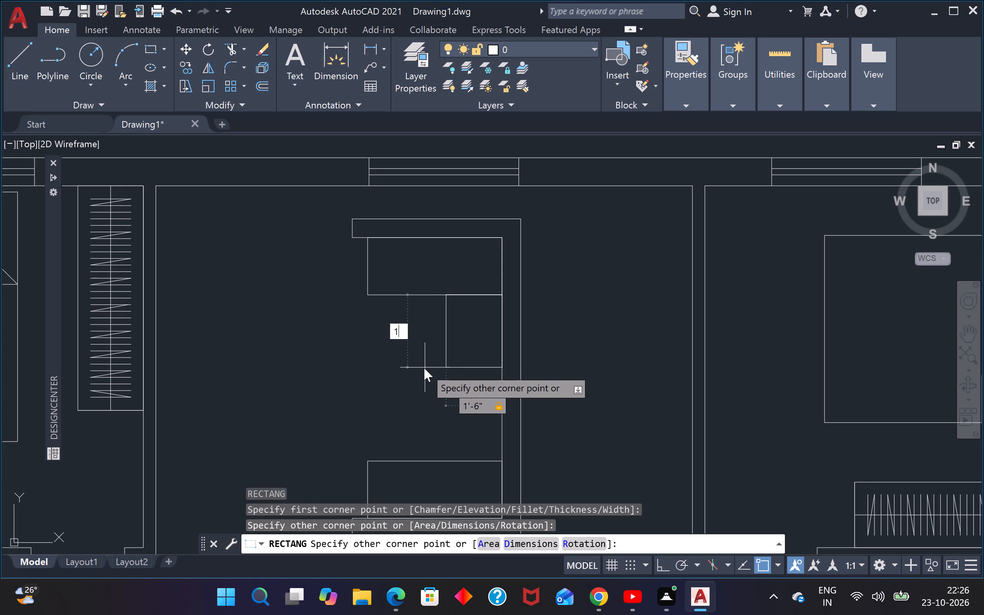
pyautogui.press('6')
pyautogui.hotkey('shift', '"')
pyautogui.press('Return')
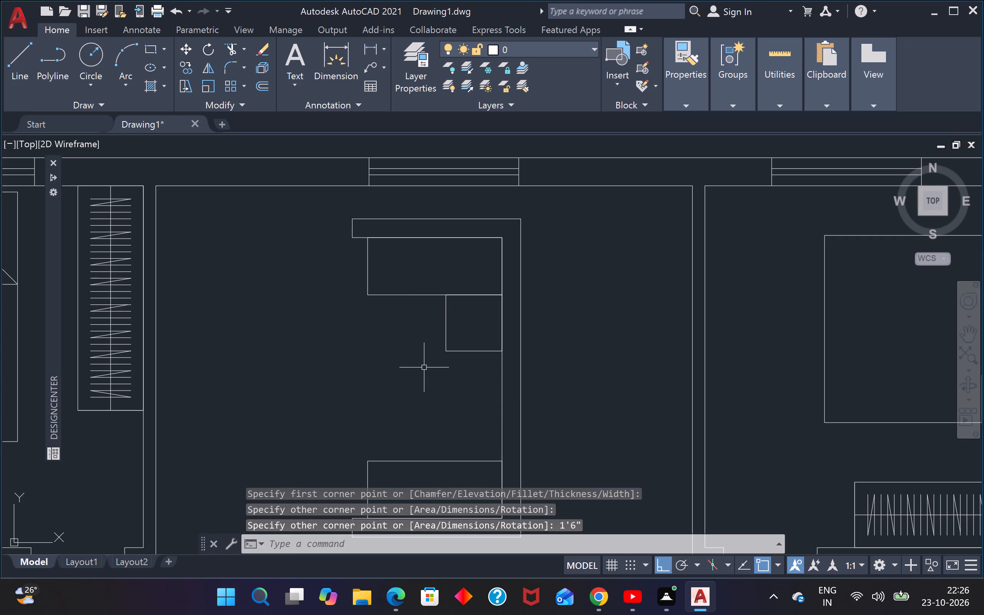
# Copy the square seat twice downward along the back edge, at 1'-6" and 3'-0", stacking three squares end to end.
pyautogui.click(460, 341)
pyautogui.click(431, 364)
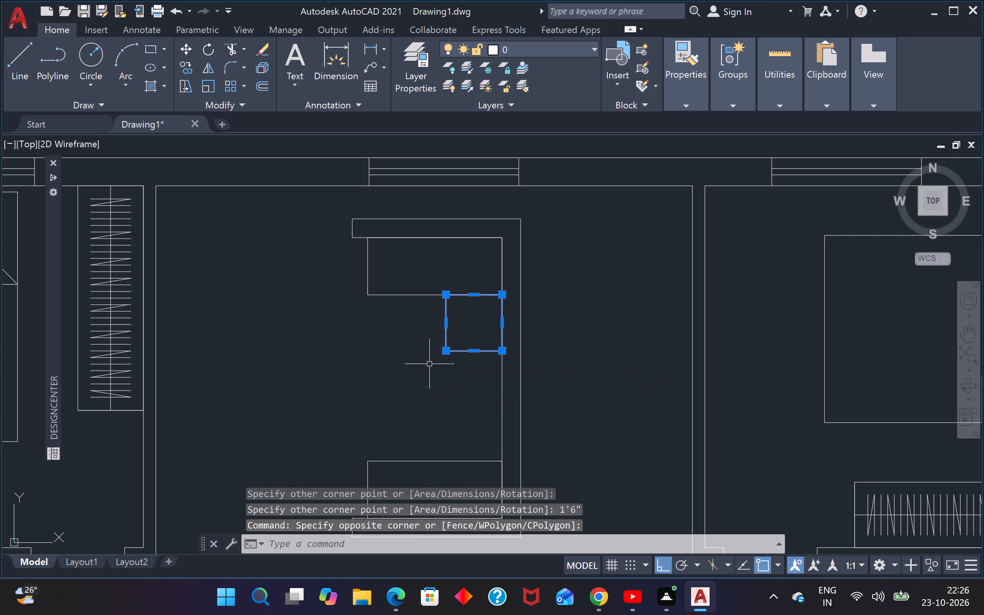
pyautogui.press('c')
pyautogui.press('o')
pyautogui.press('Return')
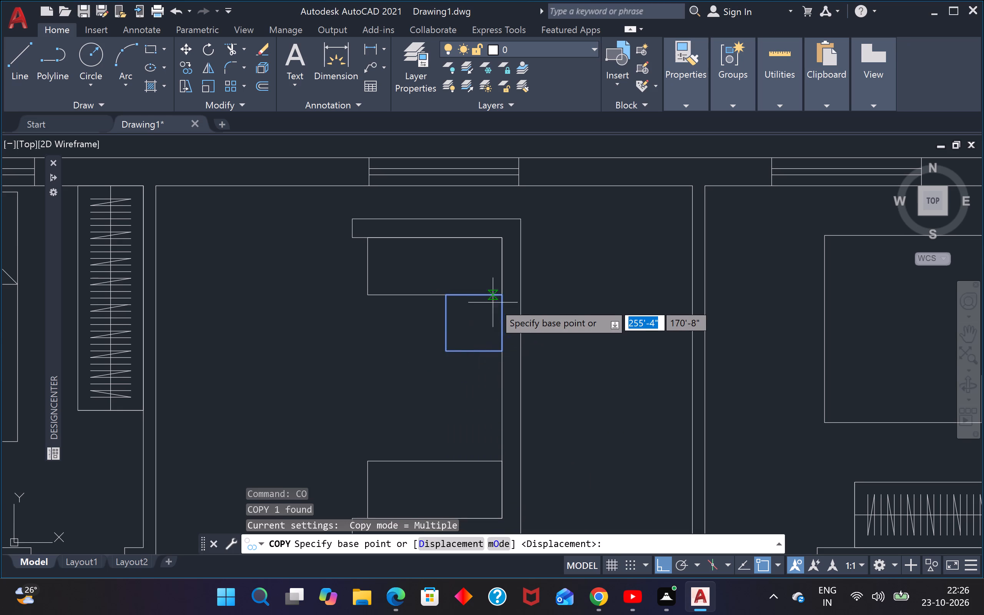
pyautogui.click(504, 297)
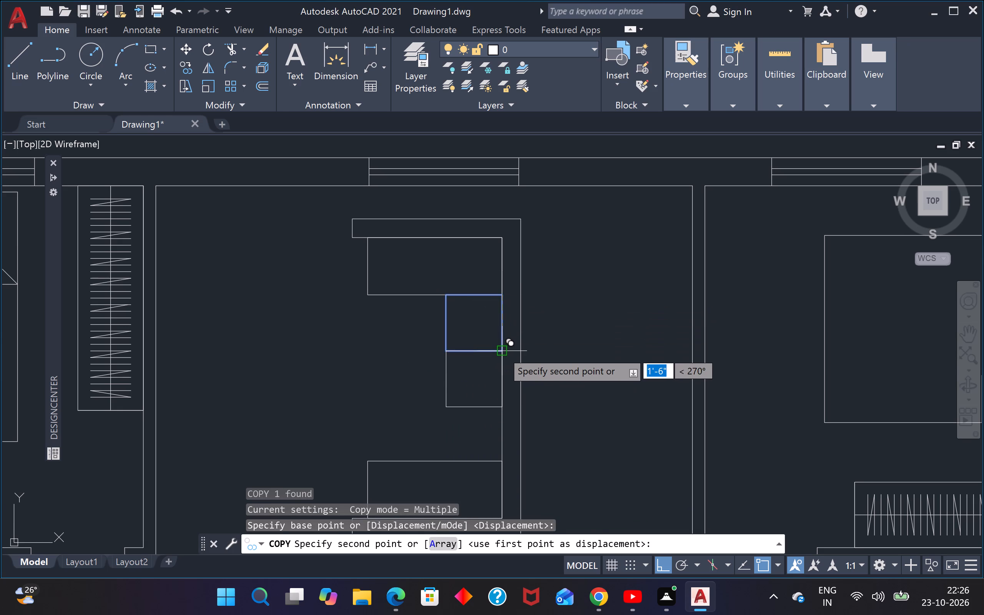
pyautogui.click(502, 351)
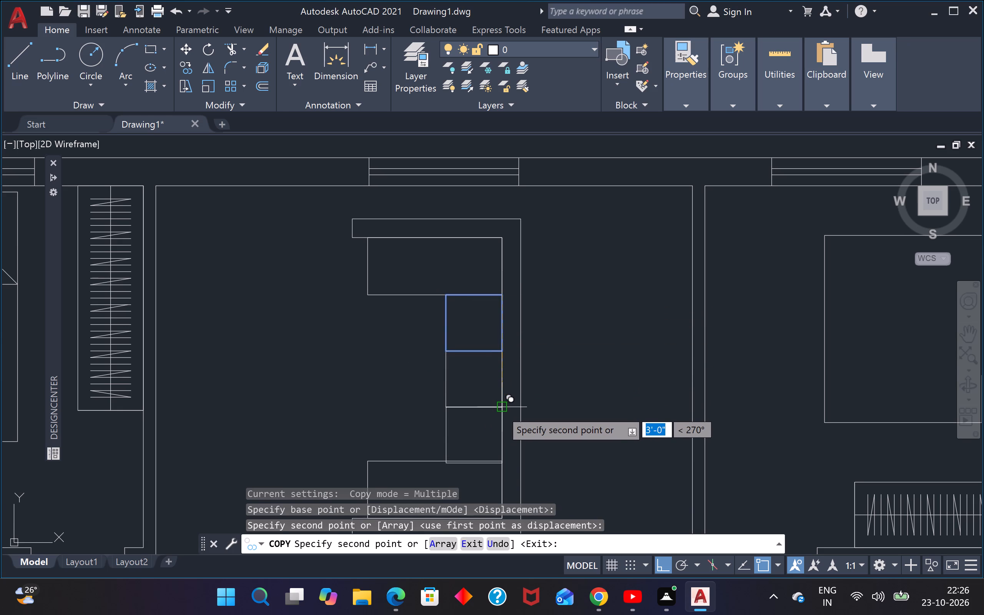
pyautogui.click(500, 409)
pyautogui.scroll(-1, 482, 409)
pyautogui.press('Escape')
# Trim the parts of the lowest square that overlap the lower seat rectangle.
pyautogui.moveTo(475, 426); pyautogui.dragTo(485, 351, button='middle')
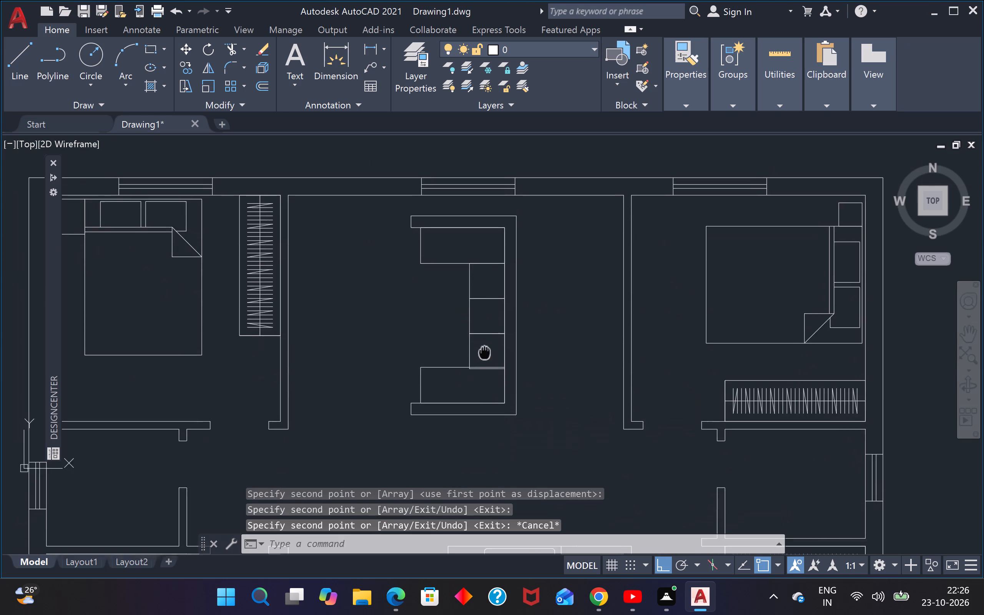
pyautogui.moveTo(485, 351); pyautogui.dragTo(485, 353, button='middle')
pyautogui.scroll(3, 484, 371)
pyautogui.press('t')
pyautogui.press('r')
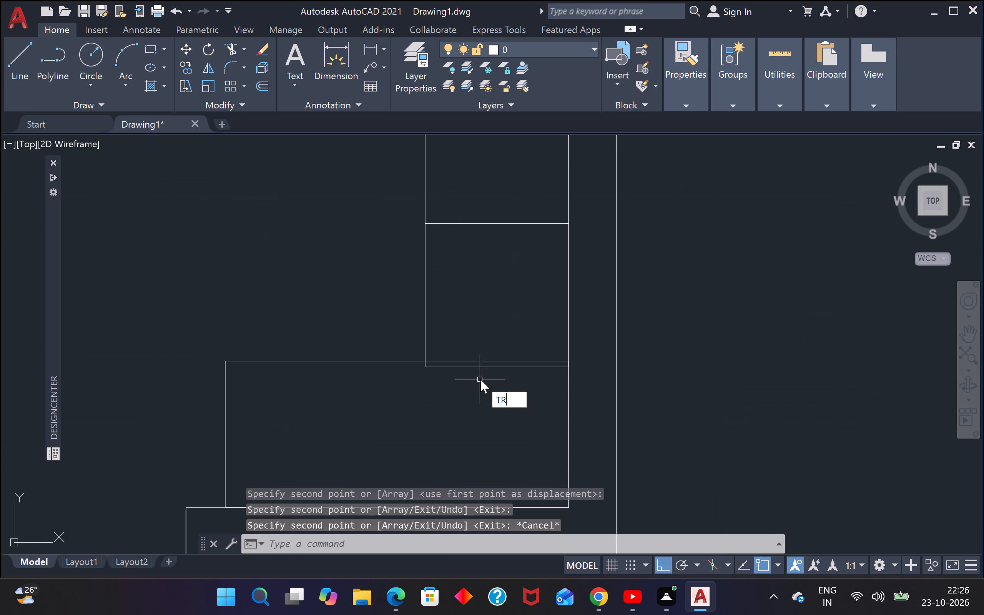
pyautogui.press('space')
pyautogui.scroll(2, 482, 377)
pyautogui.click(482, 373)
pyautogui.click(480, 352)
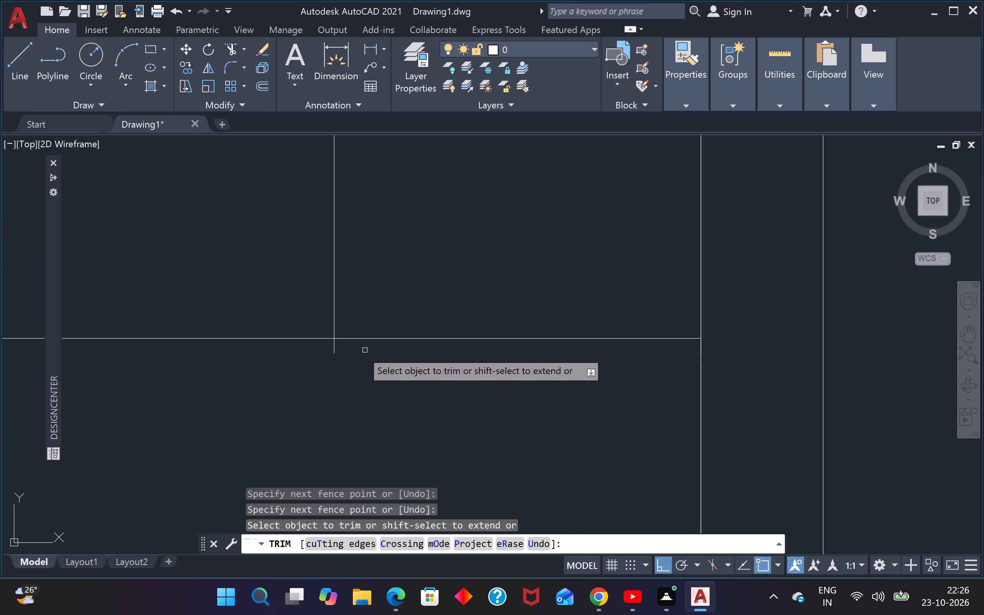
pyautogui.click(346, 349)
pyautogui.click(320, 352)
pyautogui.scroll(-6, 327, 355)
pyautogui.moveTo(369, 293); pyautogui.dragTo(374, 344, button='middle')
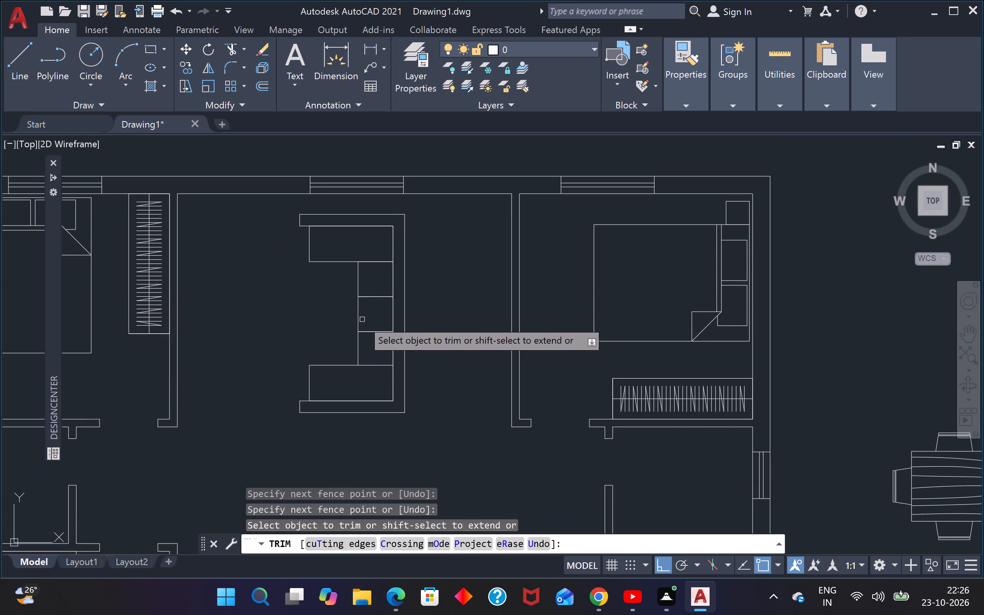
pyautogui.moveTo(338, 352); pyautogui.dragTo(309, 331, button='middle')
pyautogui.press('Escape')
# Draw a vertical line about 1'-10" long from the lowest square's lower-left corner down across the lower seat rectangle.
pyautogui.write('L')
pyautogui.press('space')
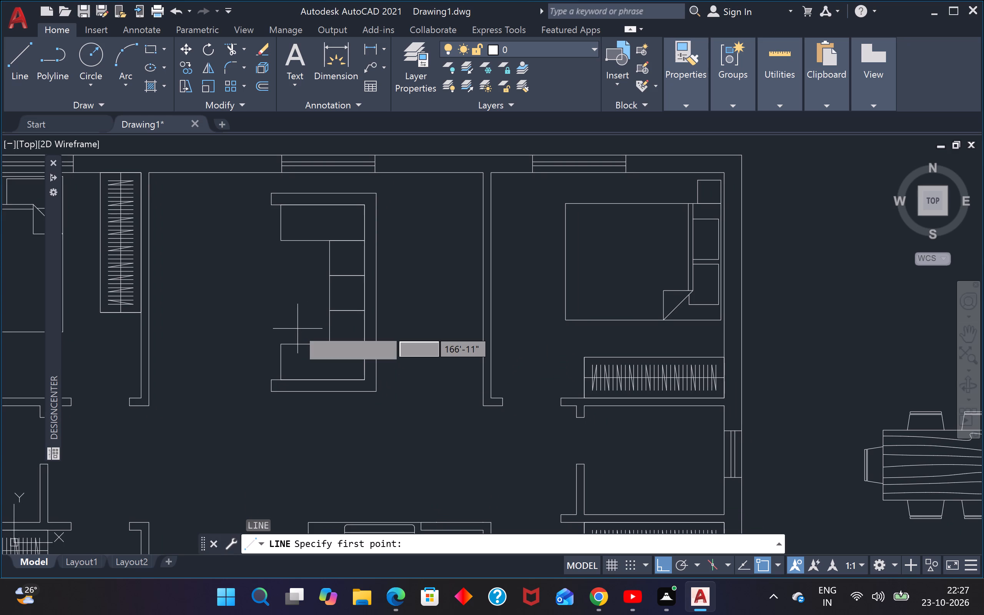
pyautogui.scroll(2, 312, 356)
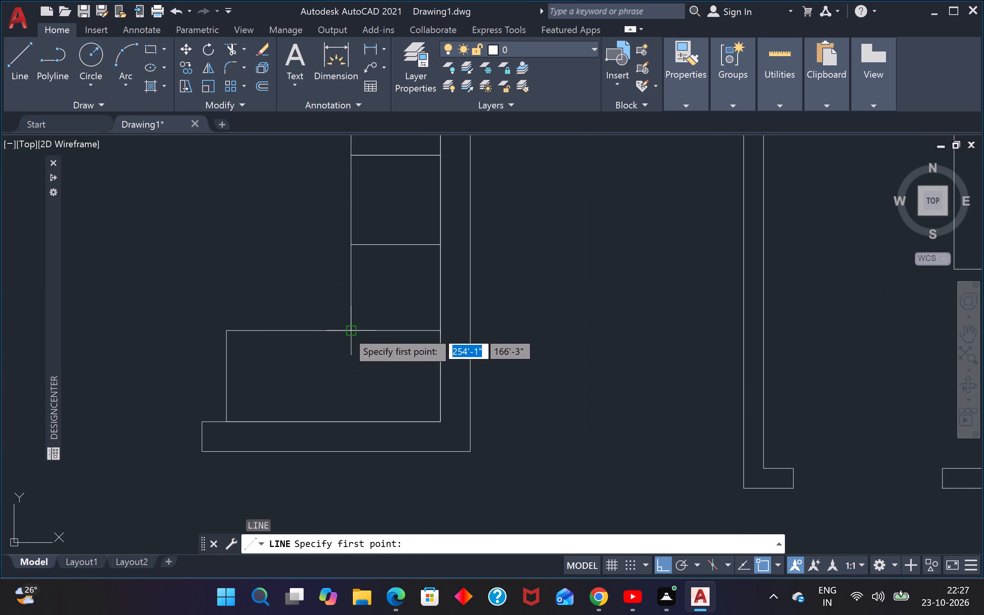
pyautogui.click(355, 330)
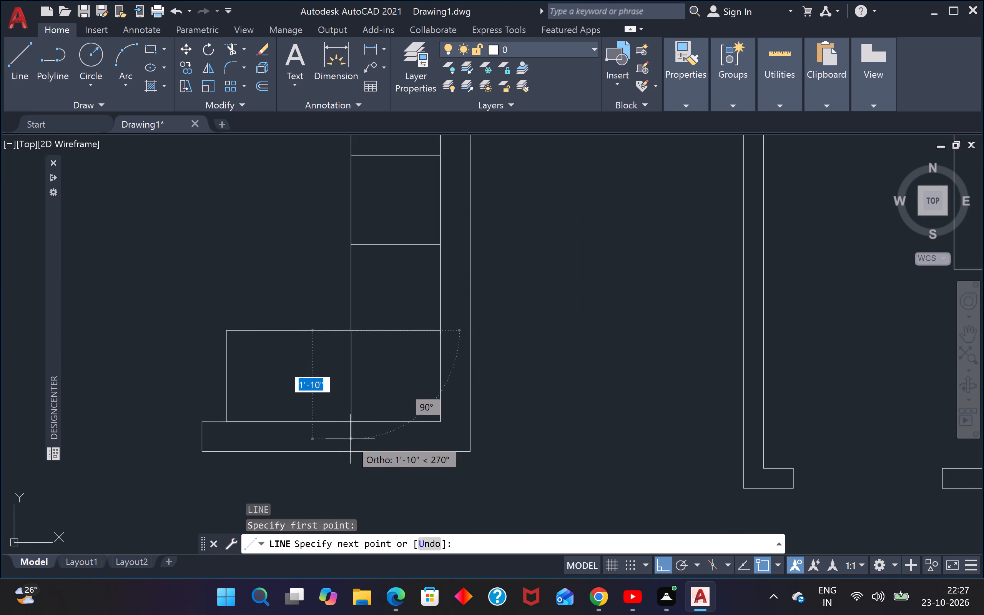
pyautogui.click(350, 439)
pyautogui.press('Escape')
# Trim the end of the vertical line that extends past the lower seat rectangle into the C-shape's lower arm.
pyautogui.write('TR')
pyautogui.press('space')
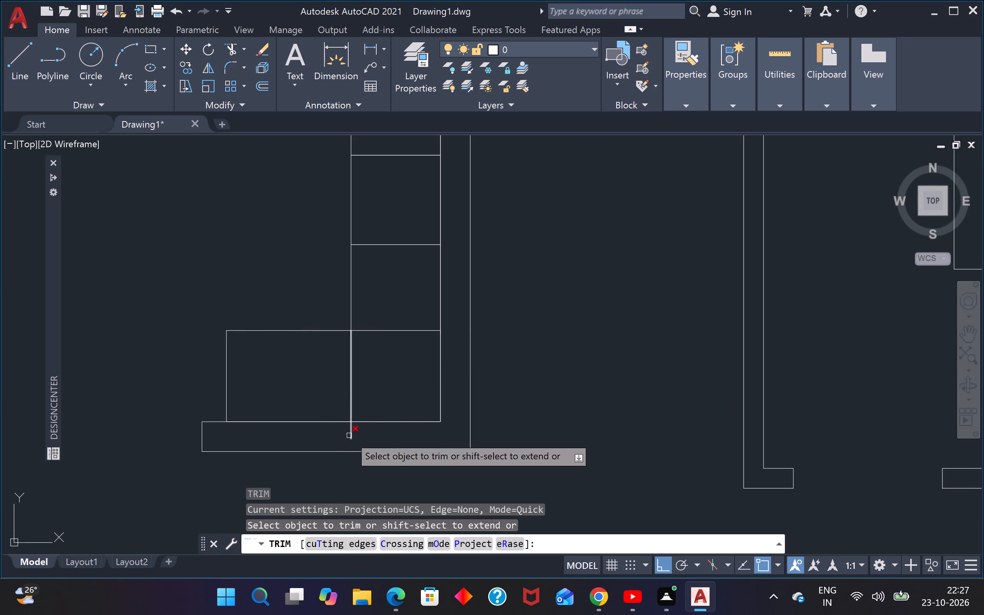
pyautogui.scroll(2, 349, 432)
pyautogui.click(347, 429)
pyautogui.click(367, 422)
pyautogui.scroll(-3, 365, 424)
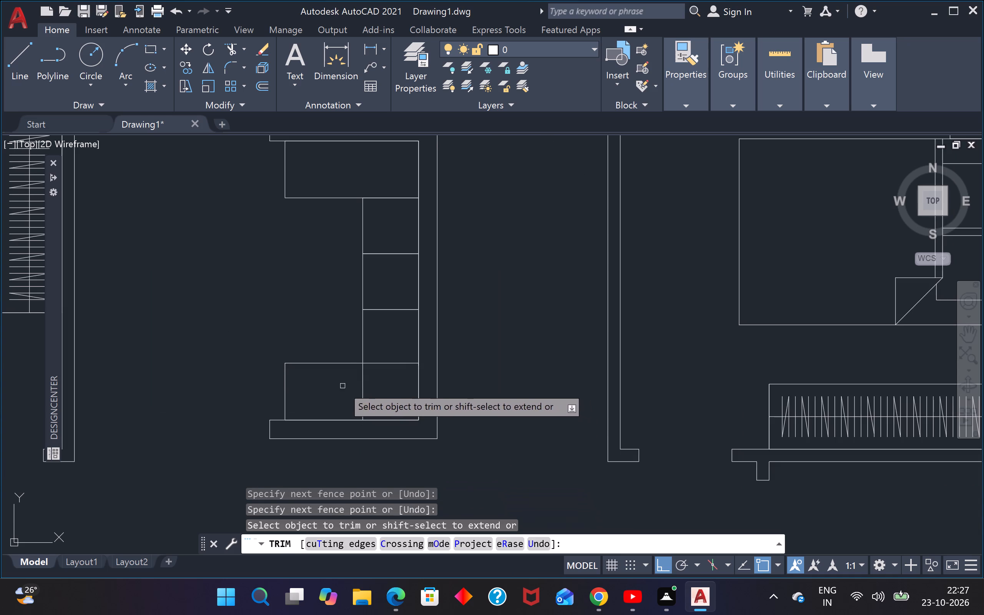
pyautogui.moveTo(342, 386); pyautogui.dragTo(340, 428, button='middle')
pyautogui.press('Escape')
pyautogui.press('Escape')
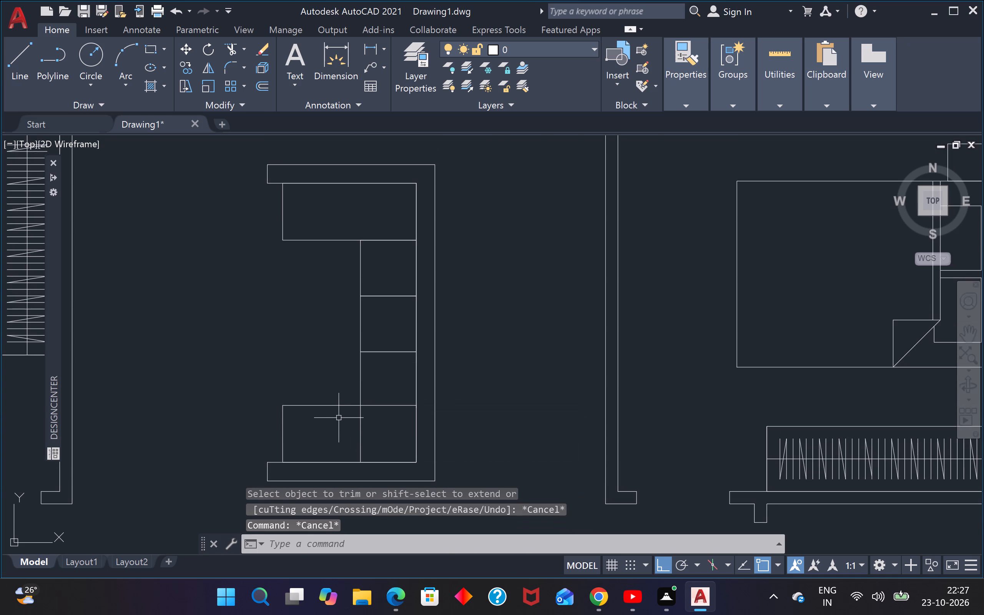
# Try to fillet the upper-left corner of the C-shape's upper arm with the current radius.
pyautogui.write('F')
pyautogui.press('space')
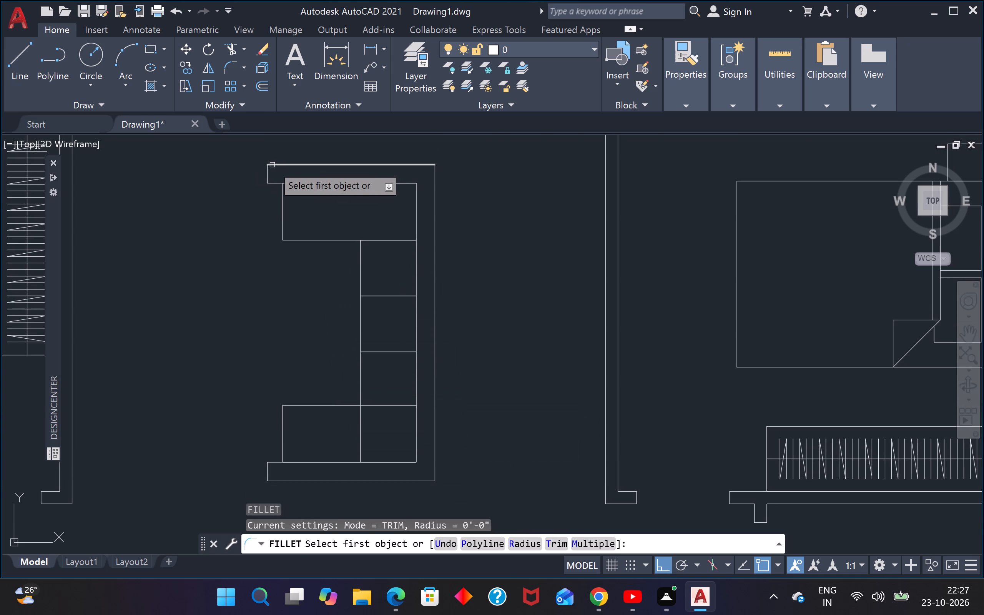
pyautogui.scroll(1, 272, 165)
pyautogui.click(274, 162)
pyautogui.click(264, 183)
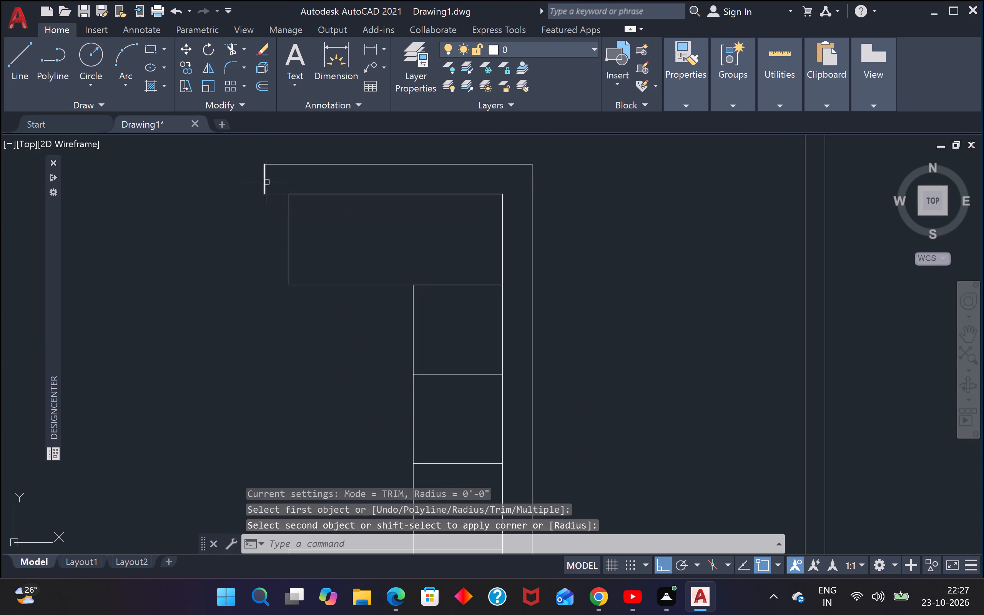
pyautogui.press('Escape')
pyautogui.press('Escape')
# Fillet the upper-left corner of the C-shape's upper arm with a 2" radius.
pyautogui.write('F R')
pyautogui.press('space')
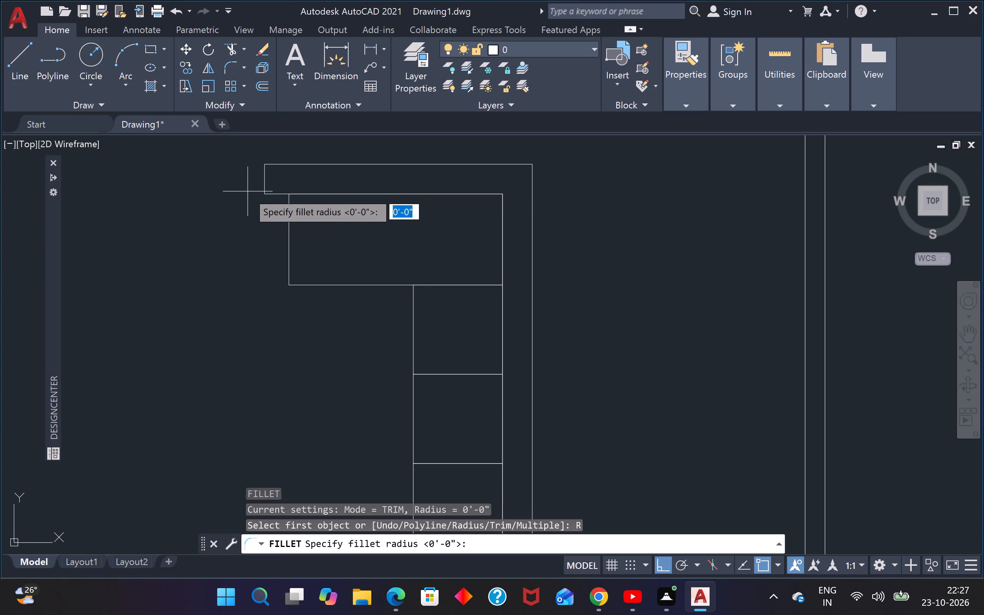
pyautogui.press('2')
pyautogui.hotkey('shift', '"')
pyautogui.press('Return')
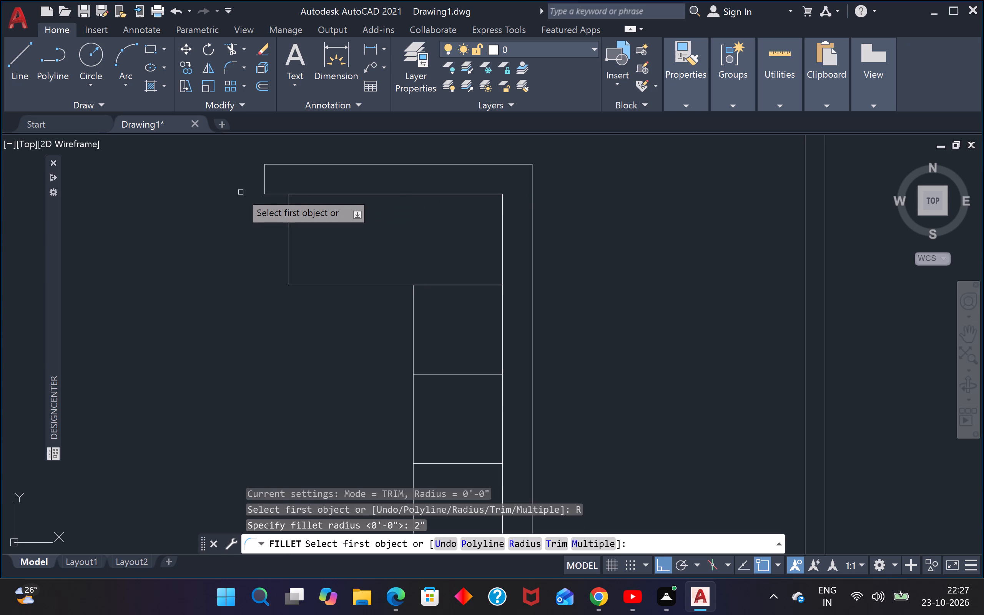
pyautogui.scroll(2, 277, 169)
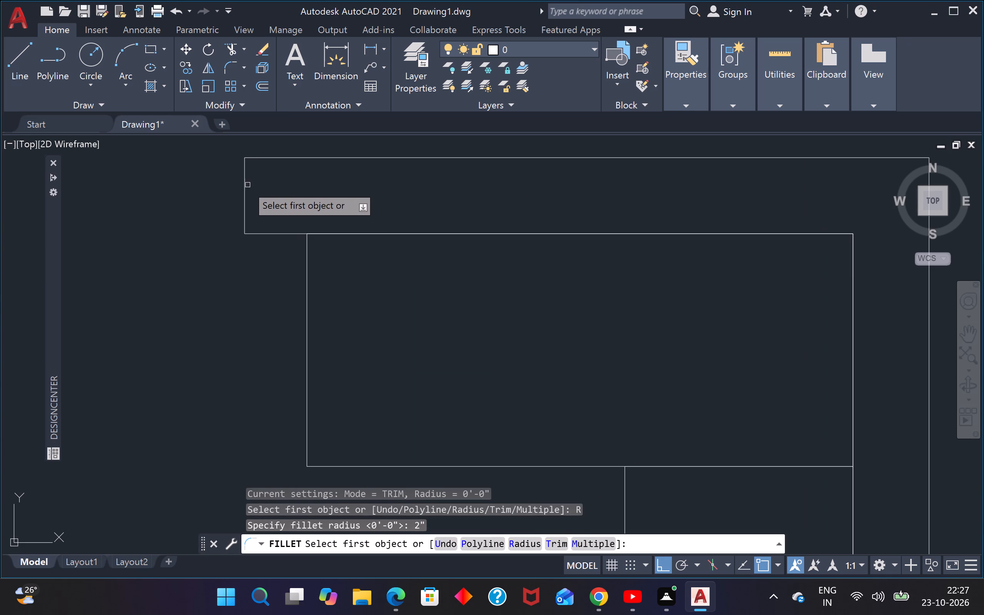
pyautogui.click(245, 185)
pyautogui.click(271, 160)
pyautogui.scroll(-1, 270, 205)
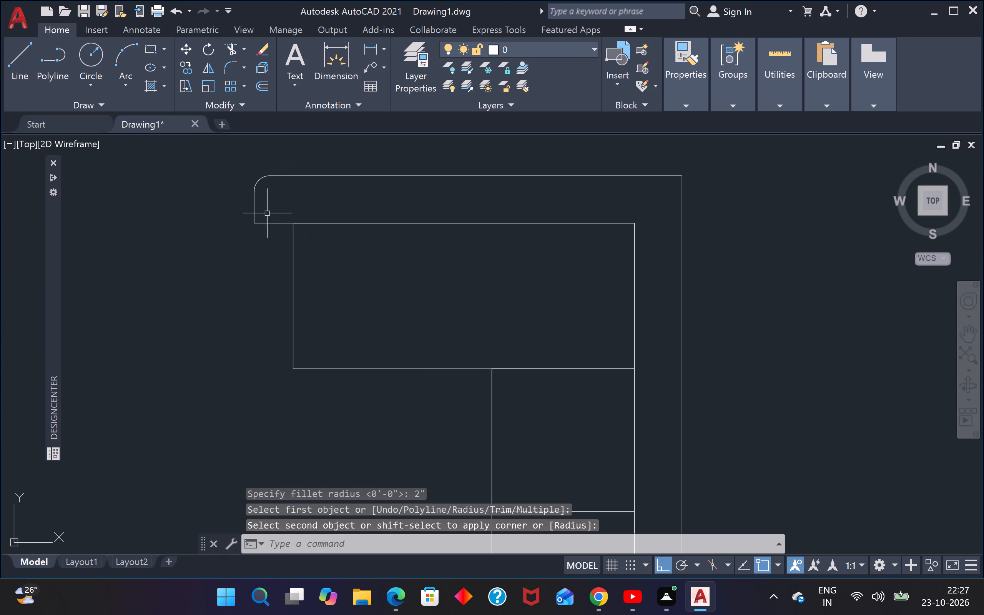
# Fillet the lower-left corner of the upper seat rectangle with the 2" radius.
pyautogui.press('space')
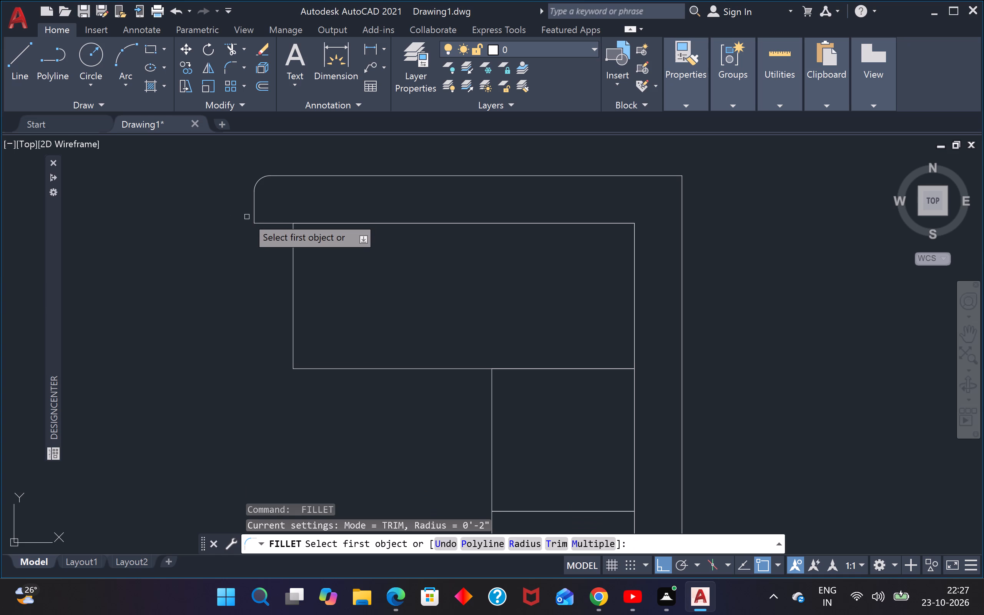
pyautogui.click(292, 314)
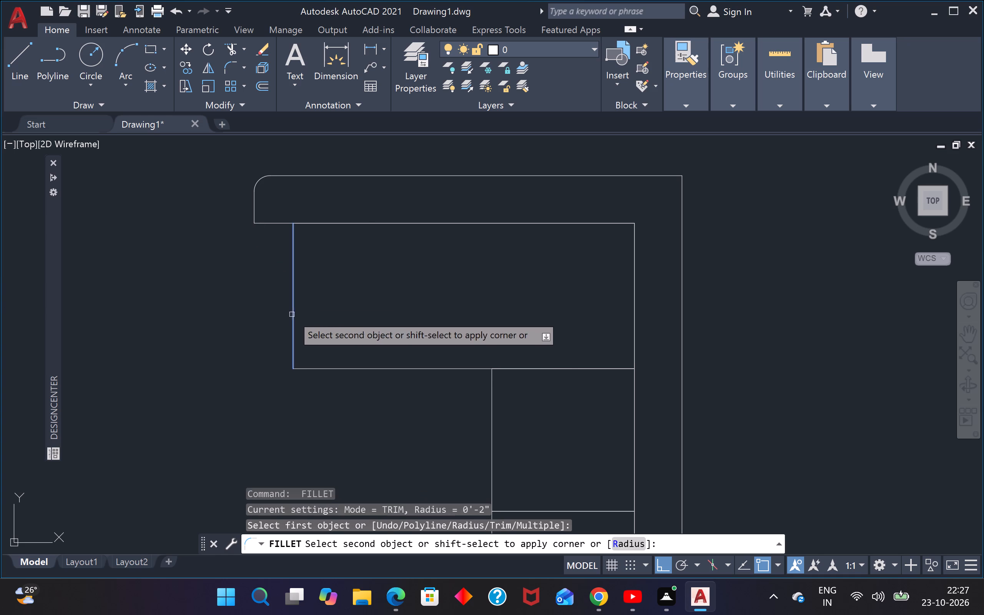
pyautogui.click(317, 368)
# Fillet the outer upper-right corner of the C-shaped sofa with the 2" radius.
pyautogui.scroll(-4, 330, 344)
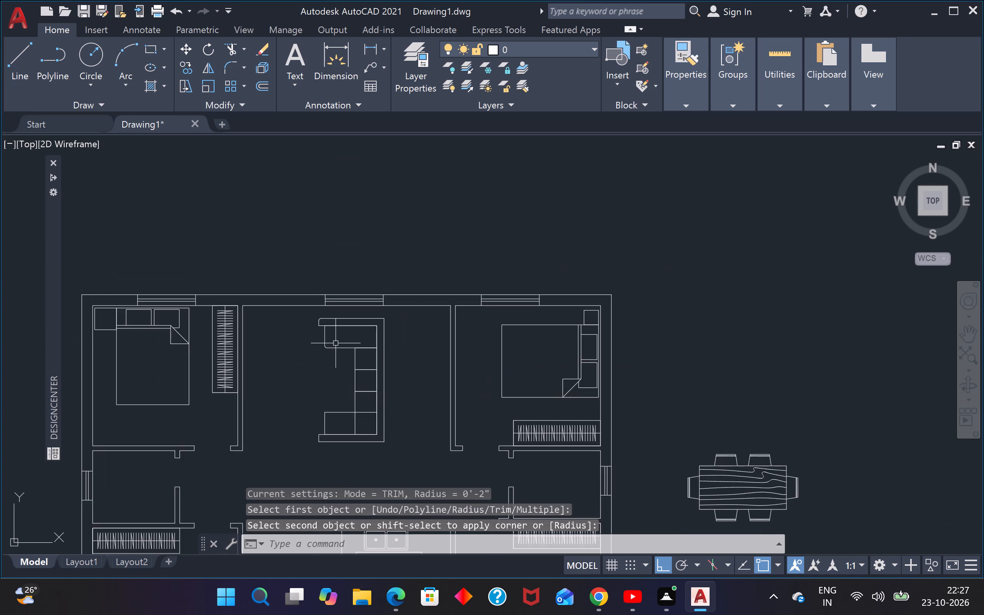
pyautogui.scroll(2, 336, 342)
pyautogui.scroll(-2, 338, 332)
pyautogui.press('space')
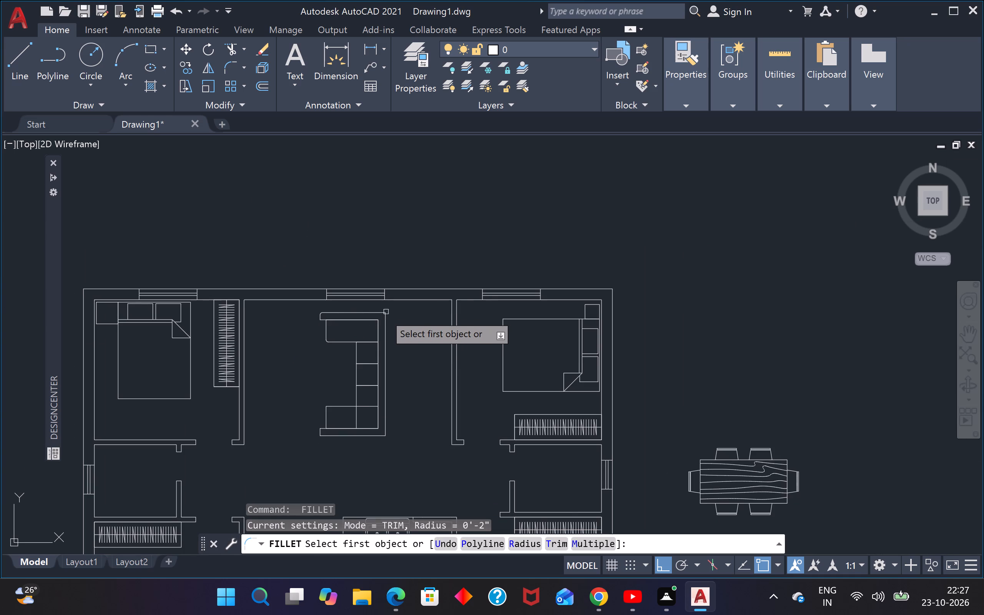
pyautogui.scroll(3, 378, 317)
pyautogui.click(377, 298)
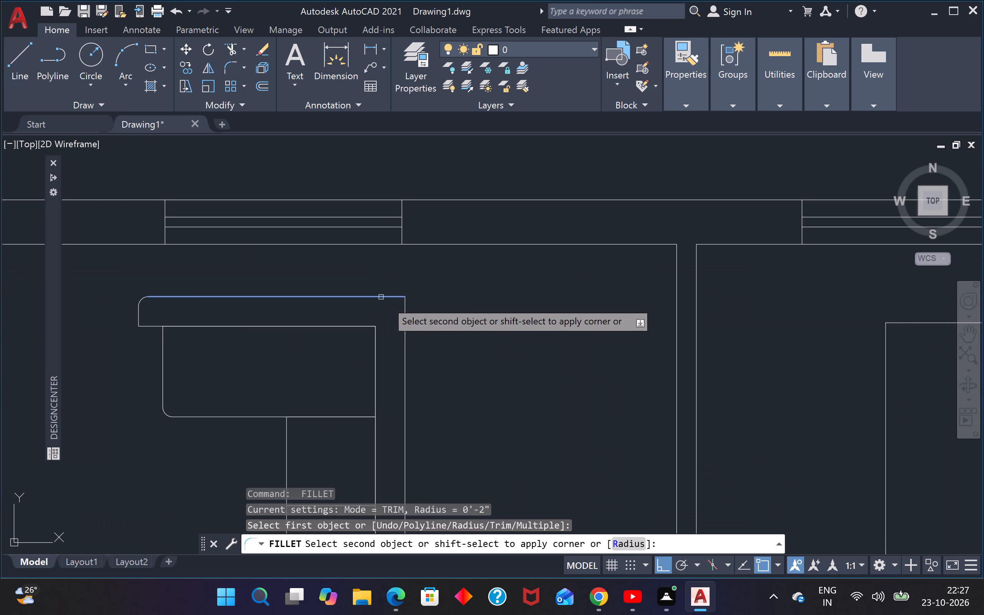
pyautogui.click(405, 317)
# Fillet both overlapping outlines at the sofa's inner upper-right corner with the 2" radius.
pyautogui.press('space')
pyautogui.click(354, 327)
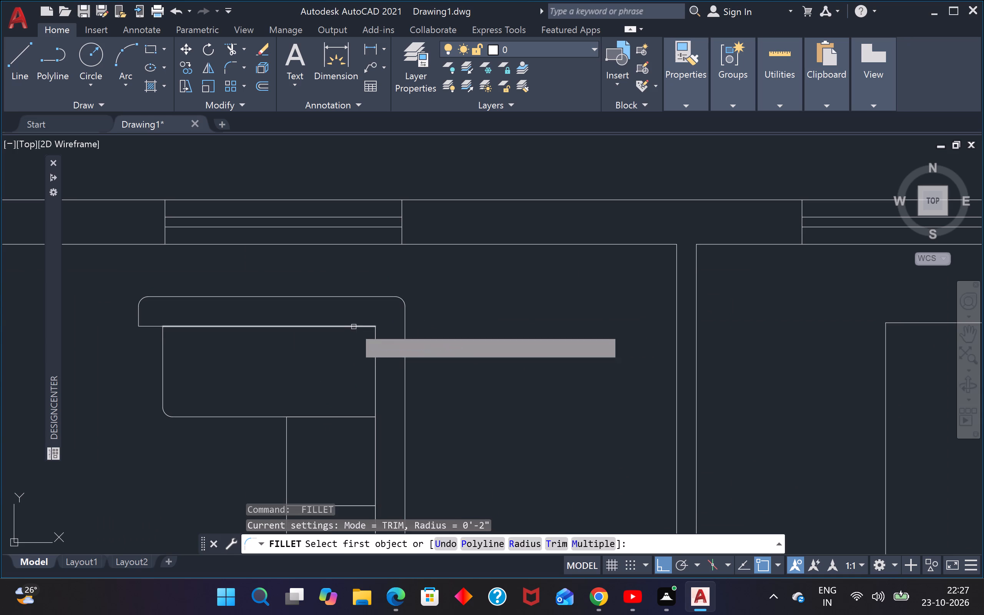
pyautogui.click(374, 343)
pyautogui.scroll(3, 367, 330)
pyautogui.press('space')
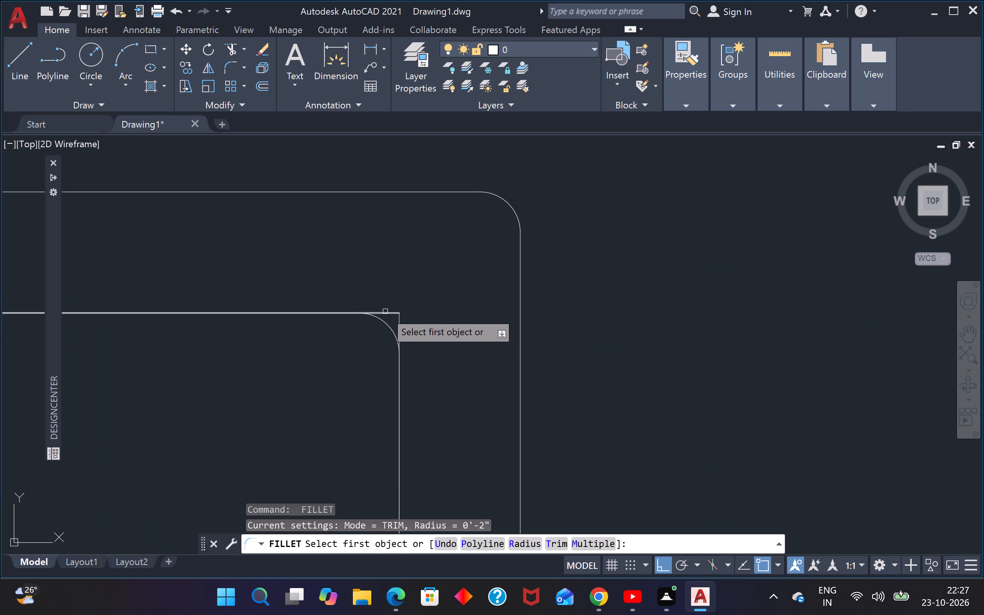
pyautogui.click(385, 311)
pyautogui.click(398, 321)
# Fillet the outer lower-right corner of the C-shaped sofa with the 2" radius.
pyautogui.scroll(-8, 404, 312)
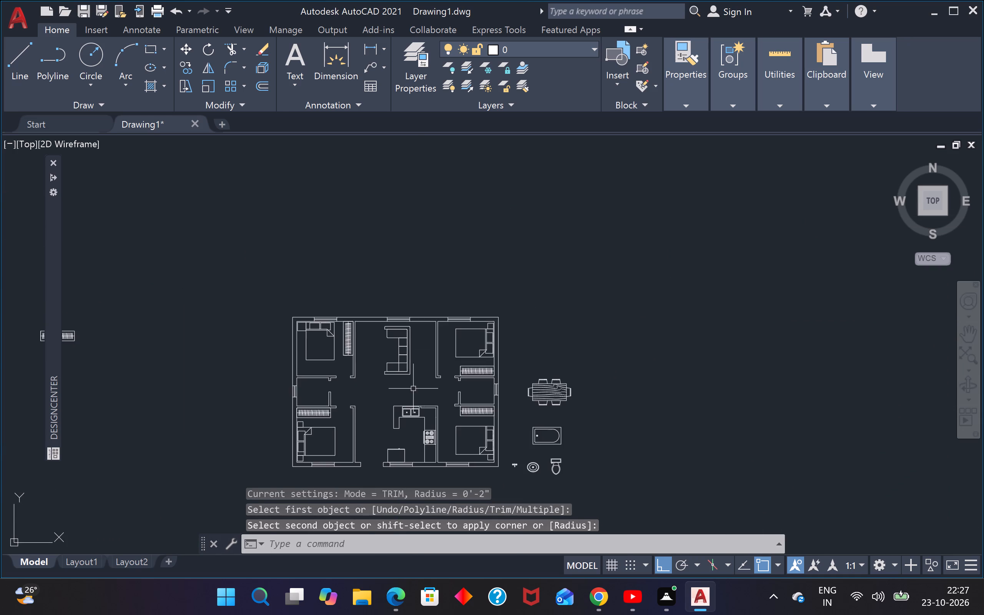
pyautogui.scroll(4, 409, 384)
pyautogui.press('space')
pyautogui.click(418, 311)
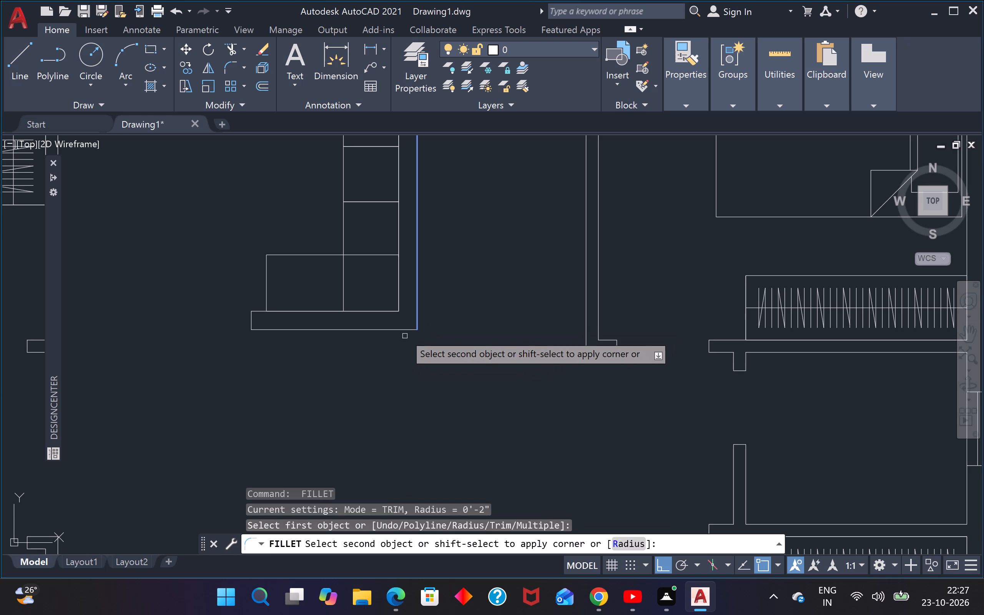
pyautogui.click(404, 329)
# Fillet both overlapping outlines at the sofa's inner lower-right corner with the 2" radius.
pyautogui.press('space')
pyautogui.click(397, 304)
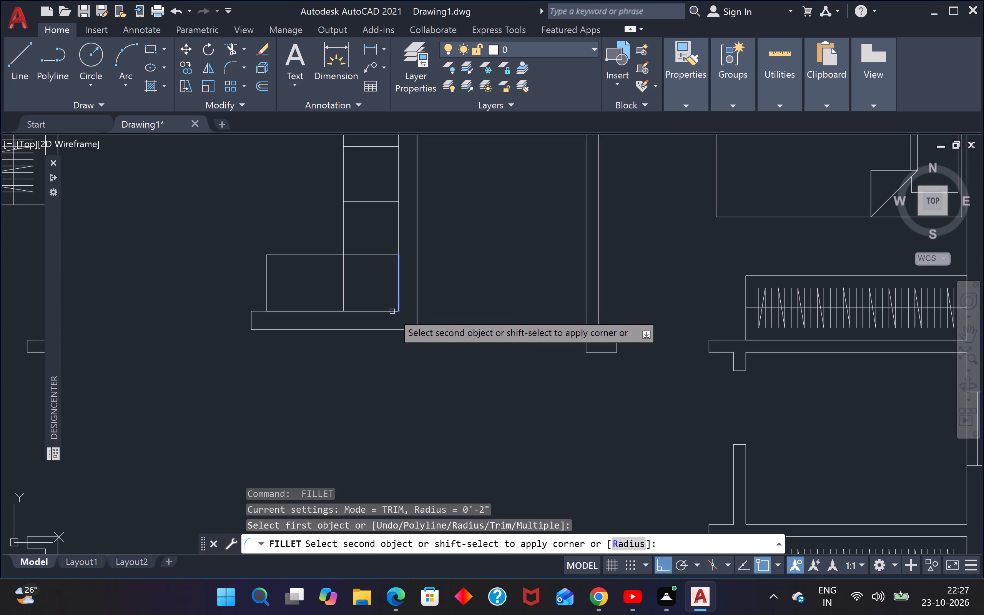
pyautogui.click(391, 312)
pyautogui.press('space')
pyautogui.scroll(4, 396, 311)
pyautogui.press('space')
pyautogui.press('space')
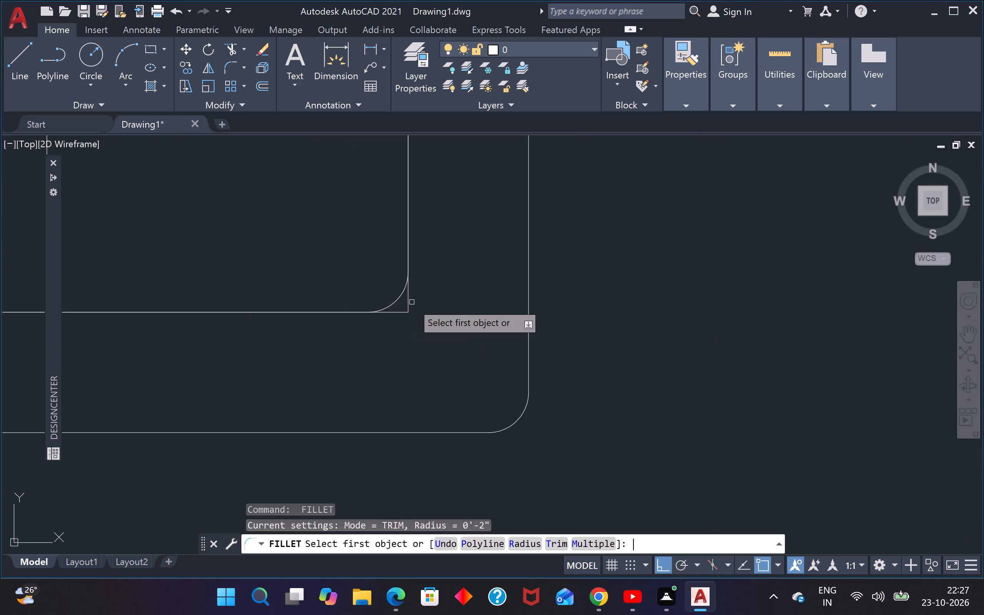
pyautogui.click(407, 303)
pyautogui.click(393, 311)
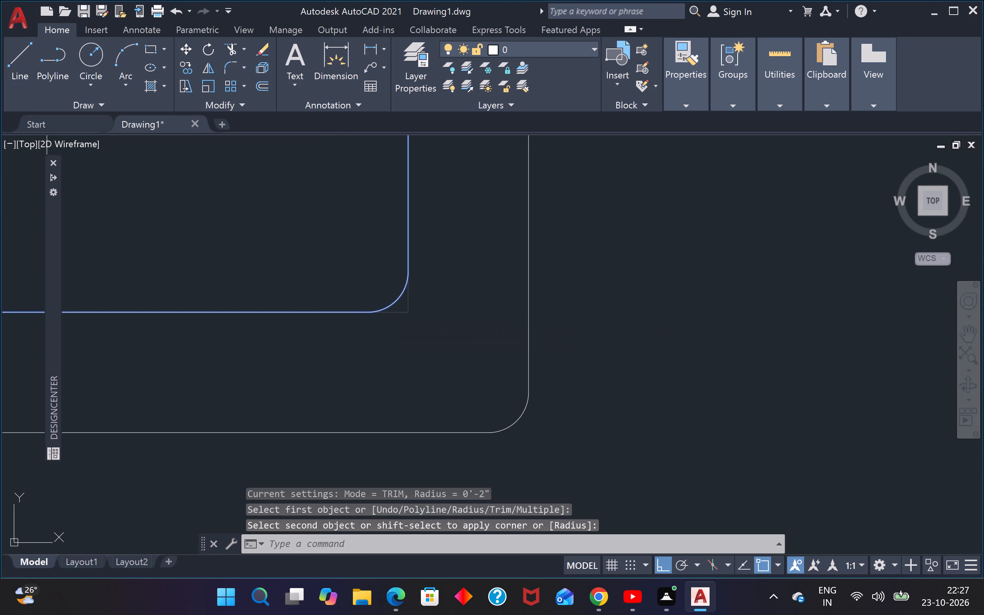
# Fillet the upper and lower corners at the left end of the C-shape's lower arm with the 2" radius.
pyautogui.scroll(-4, 394, 309)
pyautogui.moveTo(317, 321); pyautogui.dragTo(368, 310, button='middle')
pyautogui.press('space')
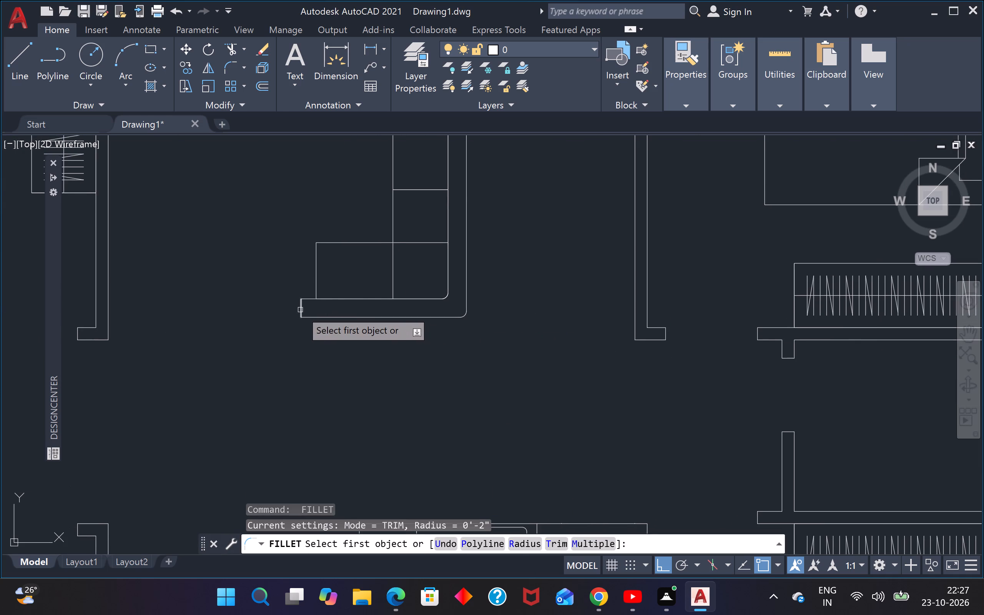
pyautogui.scroll(3, 300, 310)
pyautogui.click(302, 309)
pyautogui.click(338, 269)
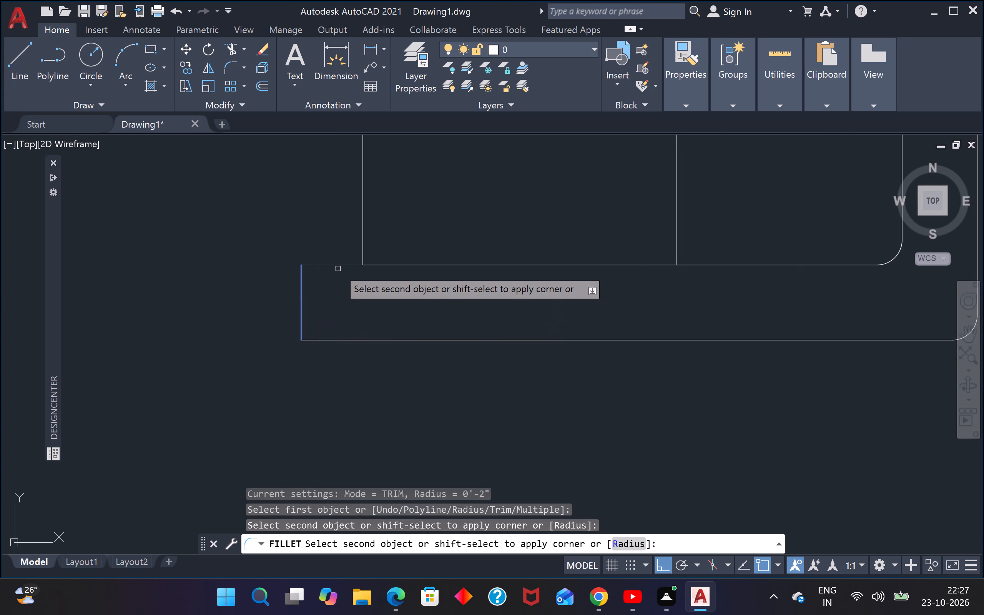
pyautogui.click(337, 265)
pyautogui.press('space')
pyautogui.click(301, 323)
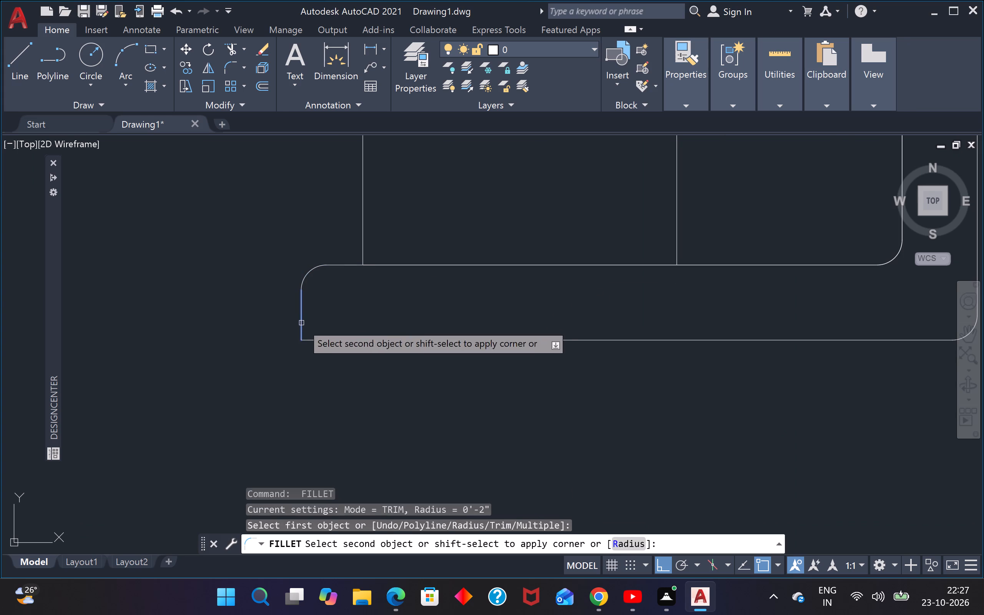
pyautogui.moveTo(321, 339); pyautogui.dragTo(325, 337)
# Fillet the upper-left corner of the lower seat rectangle with the 2" radius.
pyautogui.scroll(-6, 342, 300)
pyautogui.moveTo(316, 295); pyautogui.dragTo(298, 318, button='middle')
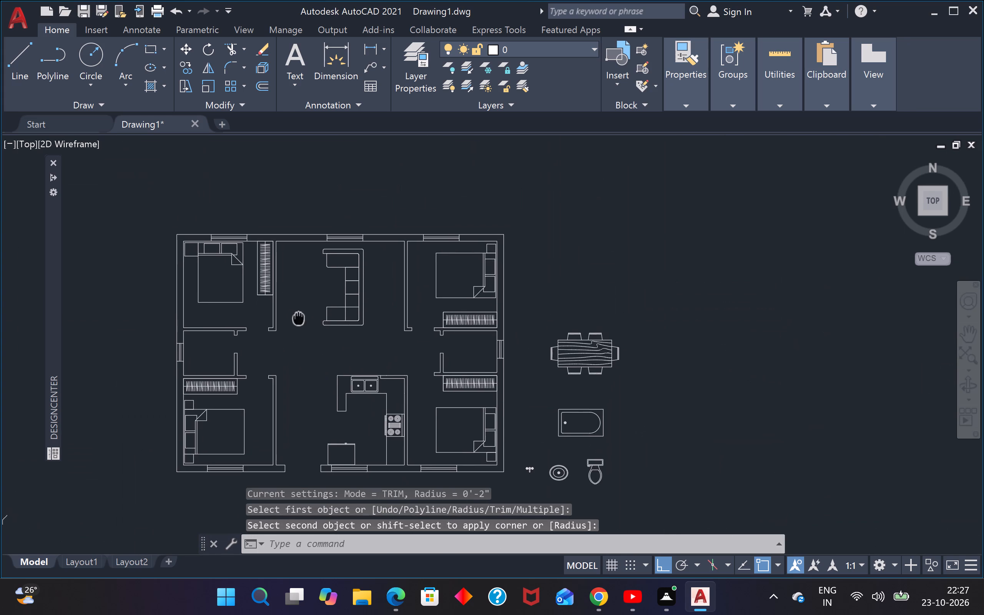
pyautogui.press('space')
pyautogui.scroll(4, 324, 317)
pyautogui.click(335, 285)
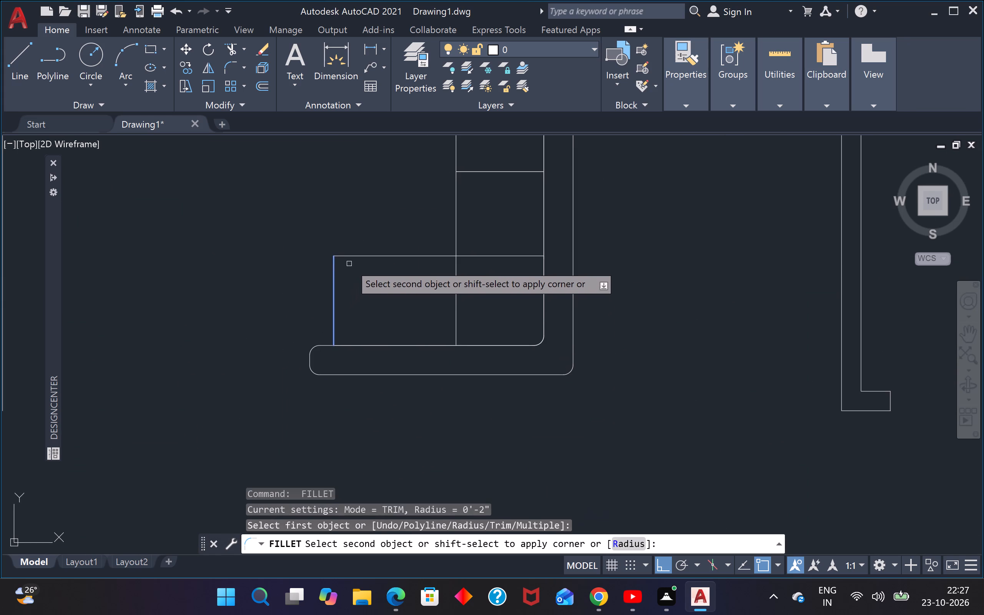
pyautogui.click(350, 258)
# Move the entire C-shaped sofa about 4'-3" horizontally to the right, close to the room's right wall.
pyautogui.scroll(-3, 350, 259)
pyautogui.moveTo(339, 249); pyautogui.dragTo(345, 297, button='middle')
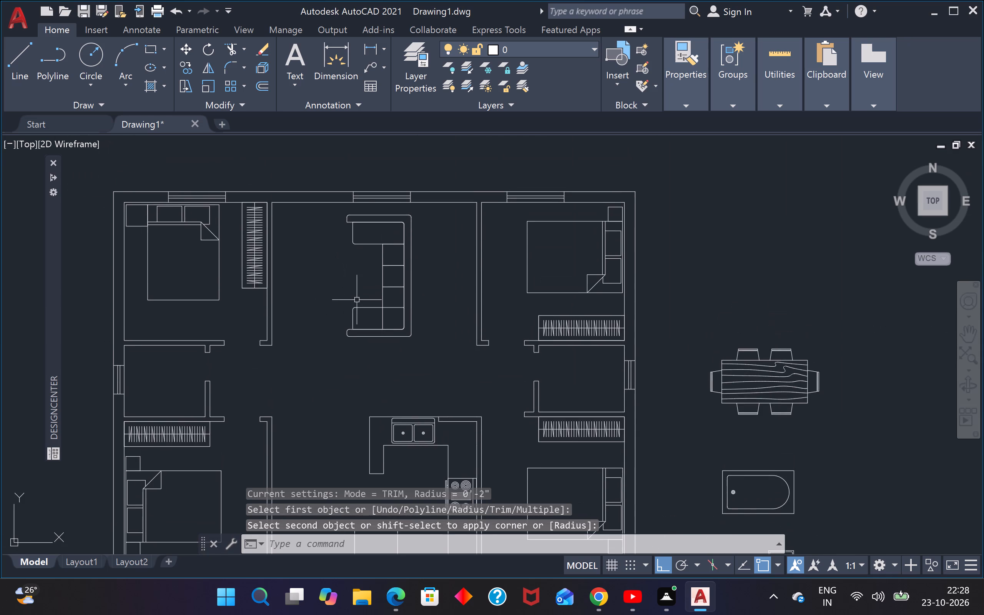
pyautogui.scroll(1, 357, 300)
pyautogui.moveTo(357, 299); pyautogui.dragTo(358, 350, button='middle')
pyautogui.press('Escape')
pyautogui.press('Escape')
pyautogui.moveTo(456, 212); pyautogui.dragTo(450, 223)
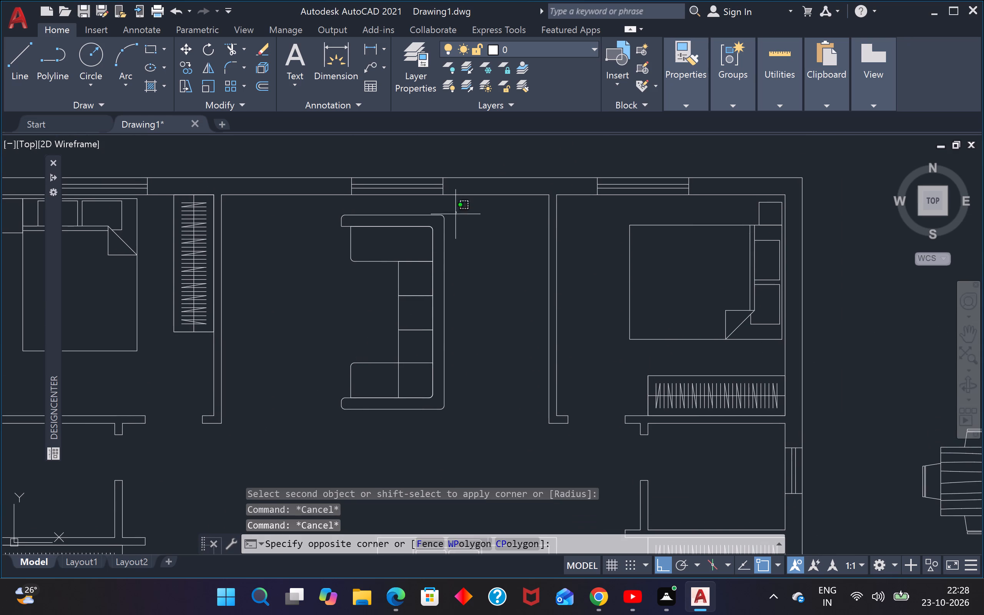
pyautogui.click(310, 411)
pyautogui.press('m')
pyautogui.press('space')
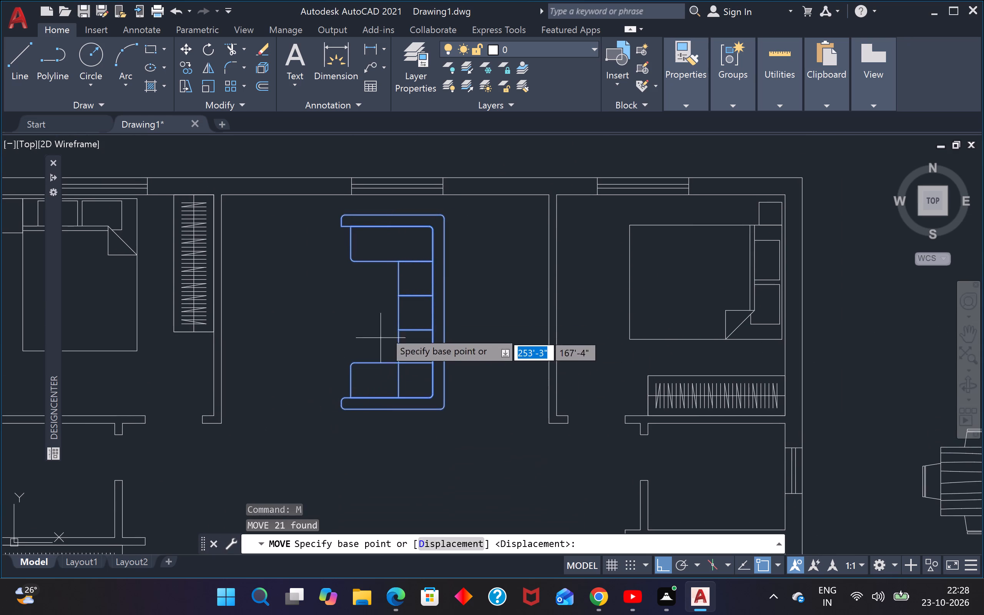
pyautogui.click(384, 330)
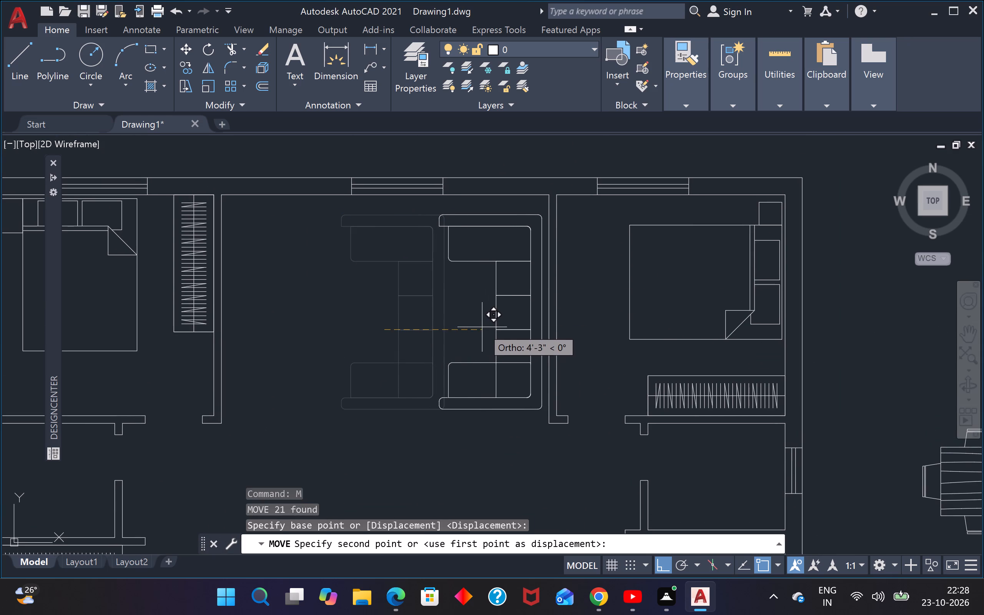
pyautogui.click(482, 327)
# Draw a 2'6" by 2'6" square table in front of the open side of the C-shaped sofa.
pyautogui.scroll(-1, 459, 331)
pyautogui.moveTo(451, 326); pyautogui.dragTo(430, 310, button='middle')
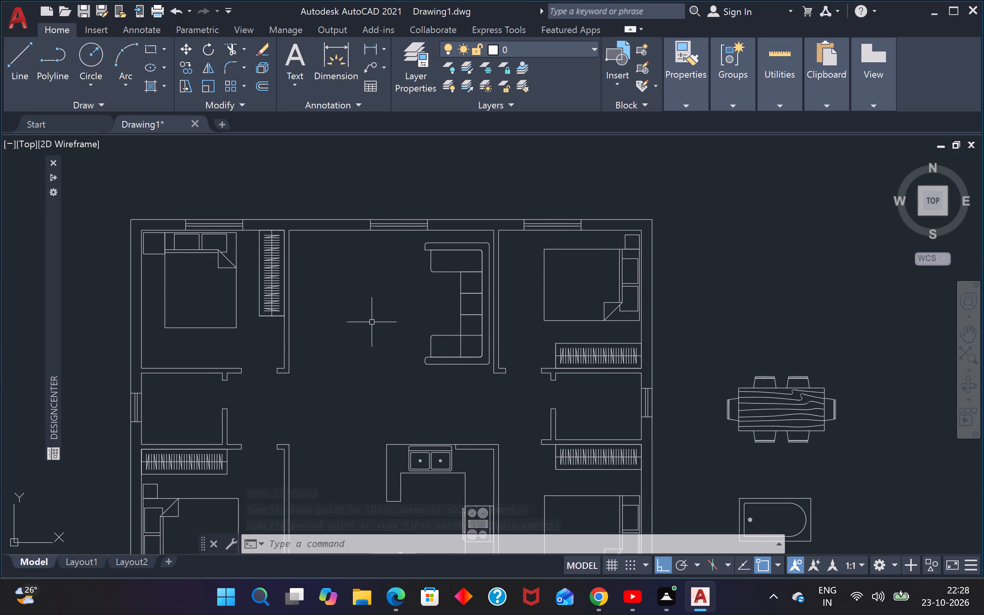
pyautogui.write('REC')
pyautogui.press('space')
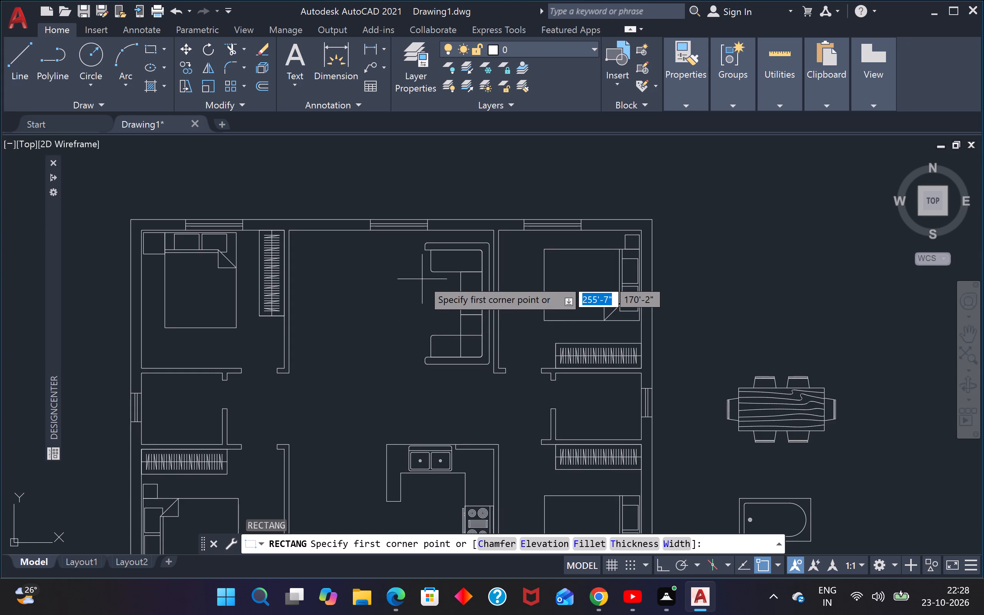
pyautogui.click(429, 292)
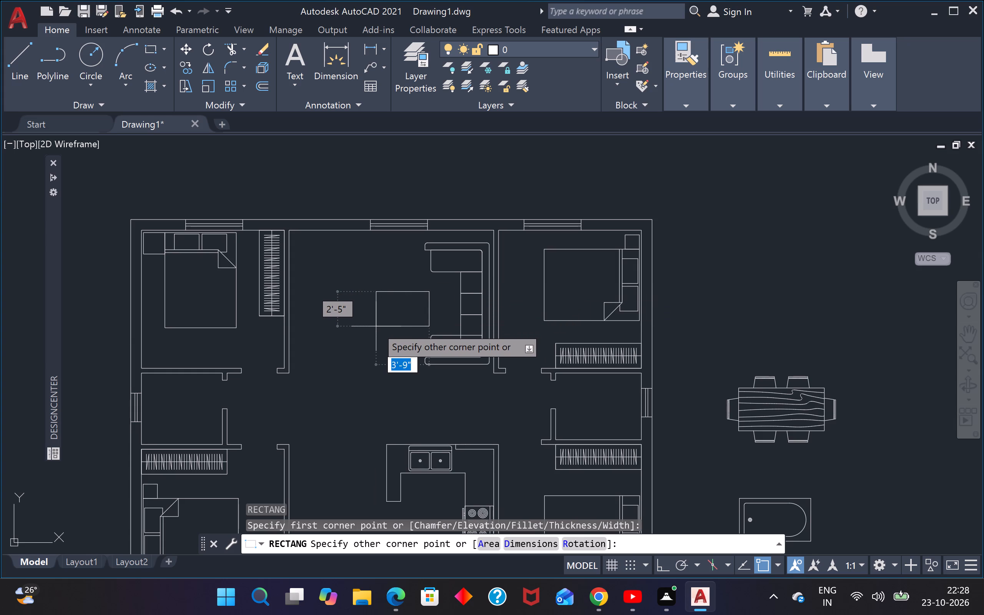
pyautogui.write("2'")
pyautogui.write('6"')
pyautogui.press('Tab')
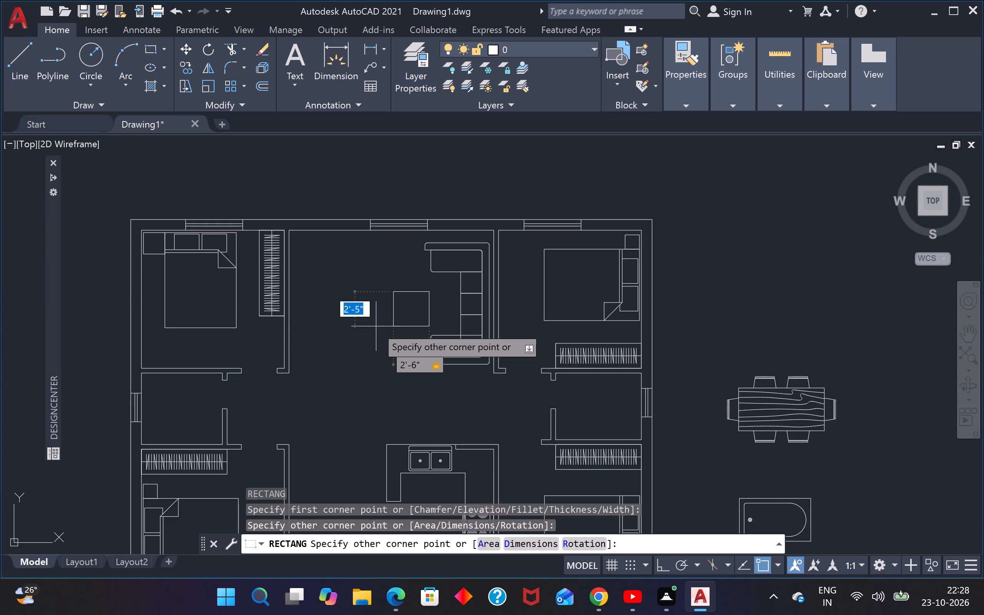
pyautogui.write("2'")
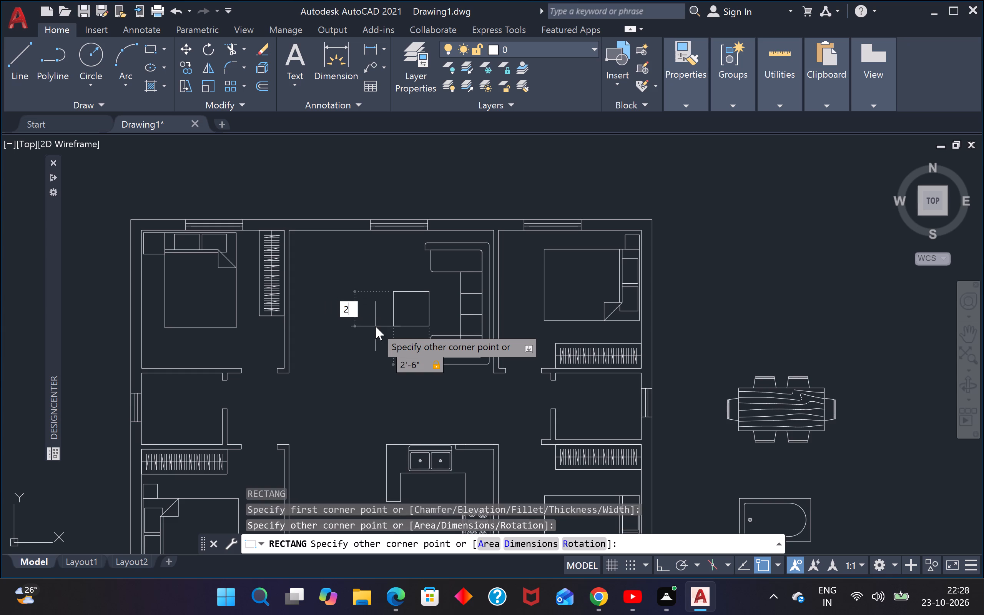
pyautogui.write('6"')
pyautogui.press('Return')
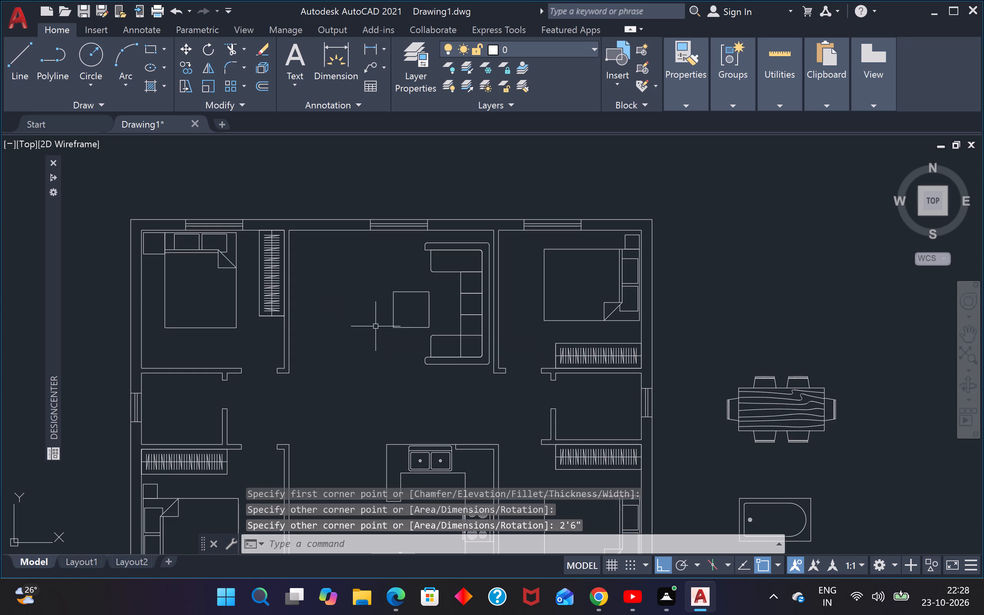
pyautogui.press('Escape')
pyautogui.press('Escape')
pyautogui.press('Escape')
pyautogui.press('Escape')
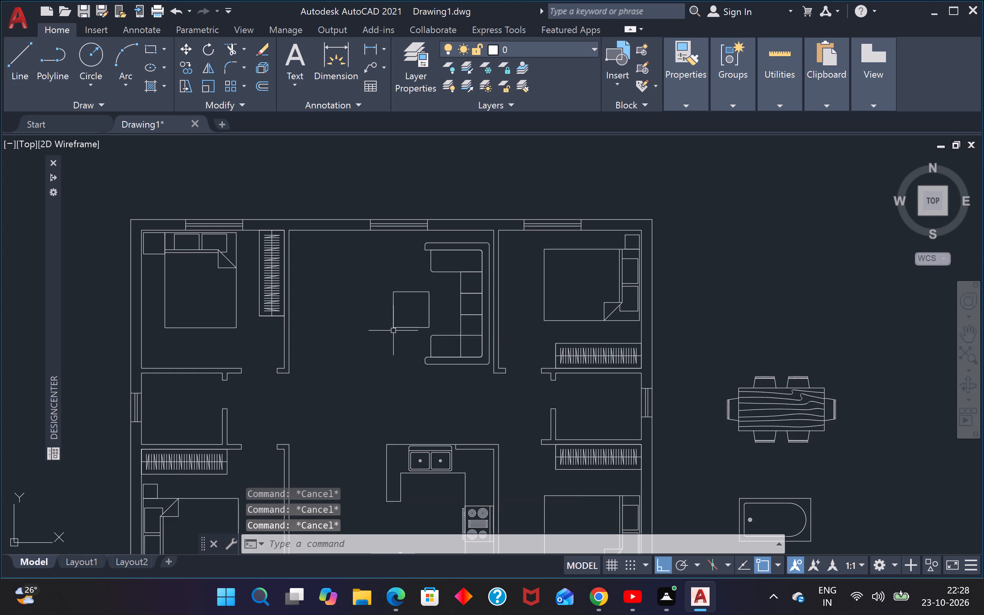
# Draw a 1'6" by 5' rectangle for the wall unit against the left wall of the room with the sofa.
pyautogui.scroll(-2, 318, 381)
pyautogui.moveTo(322, 378); pyautogui.dragTo(362, 354, button='middle')
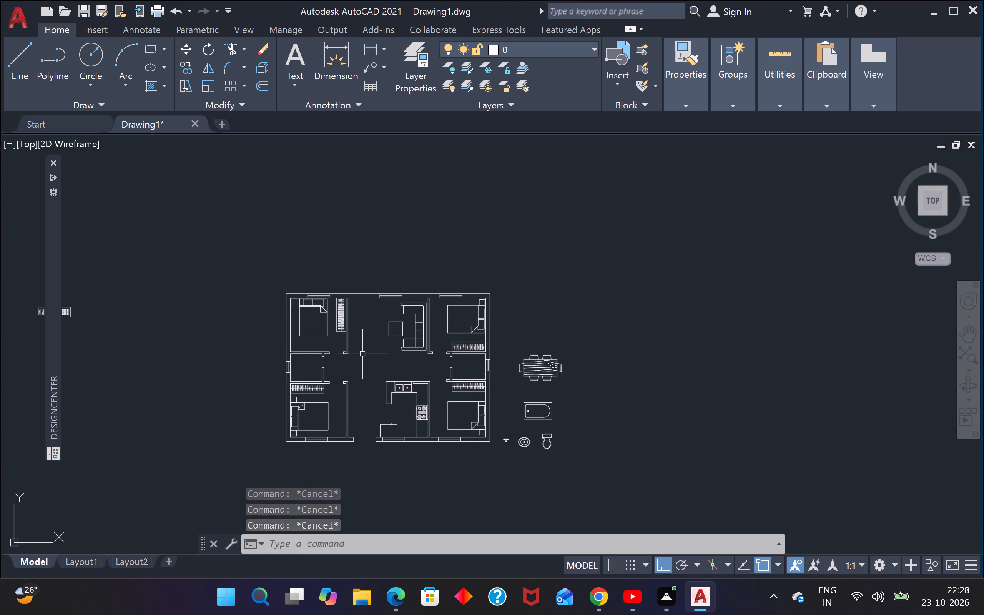
pyautogui.scroll(1, 361, 351)
pyautogui.press('r')
pyautogui.write('EC')
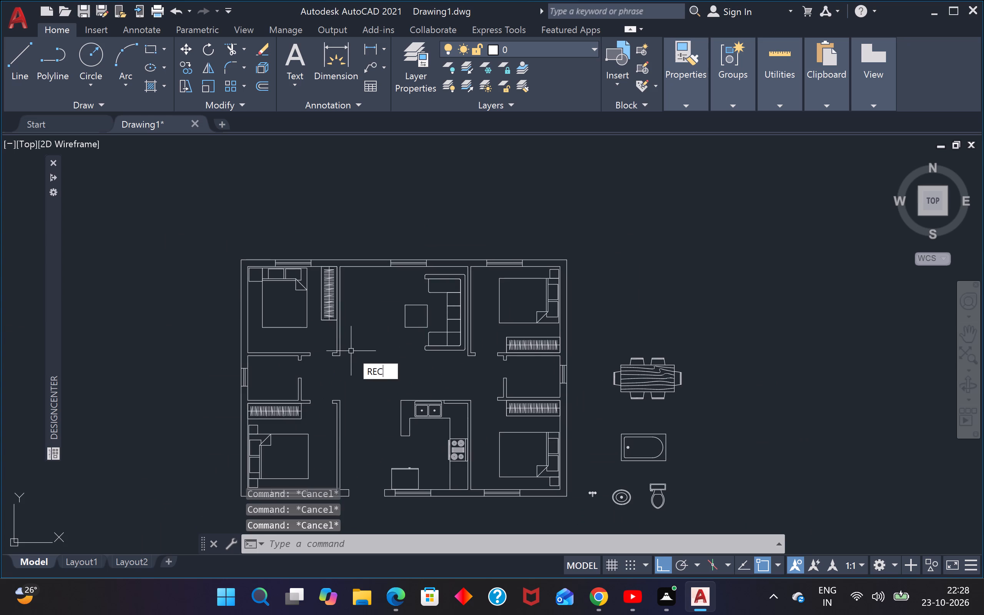
pyautogui.press('space')
pyautogui.scroll(2, 340, 343)
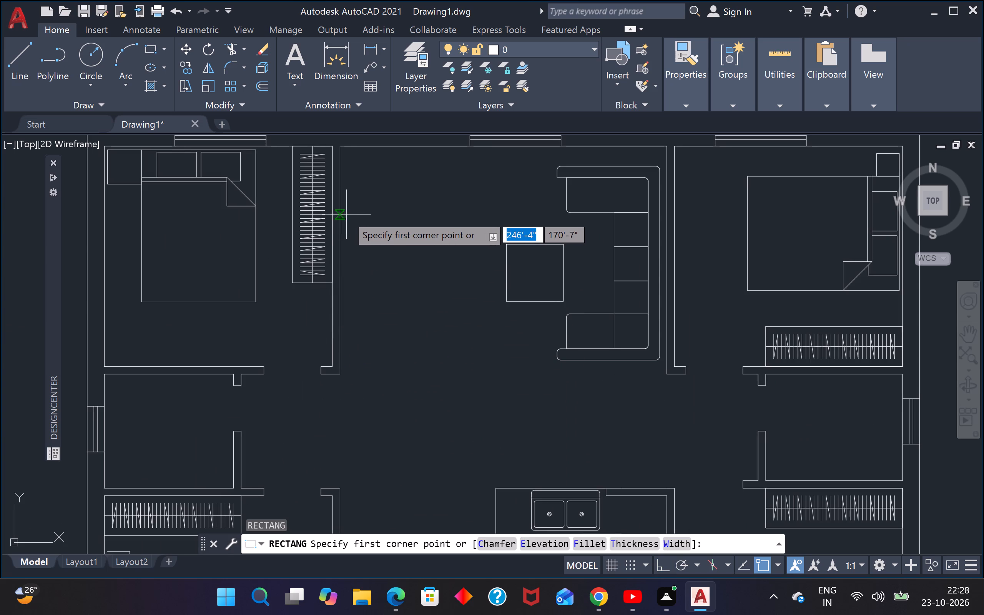
pyautogui.click(344, 216)
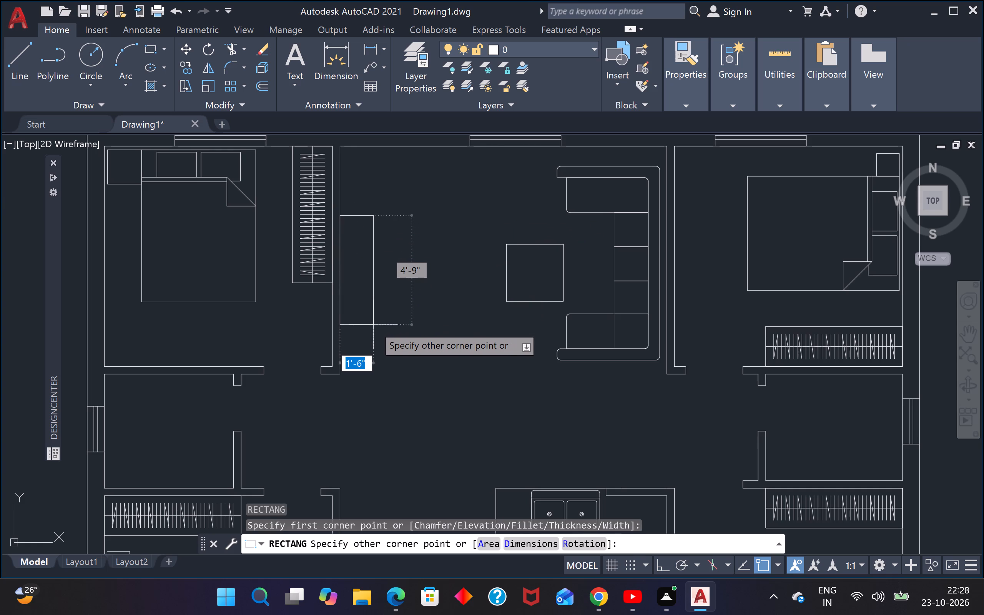
pyautogui.press('Tab')
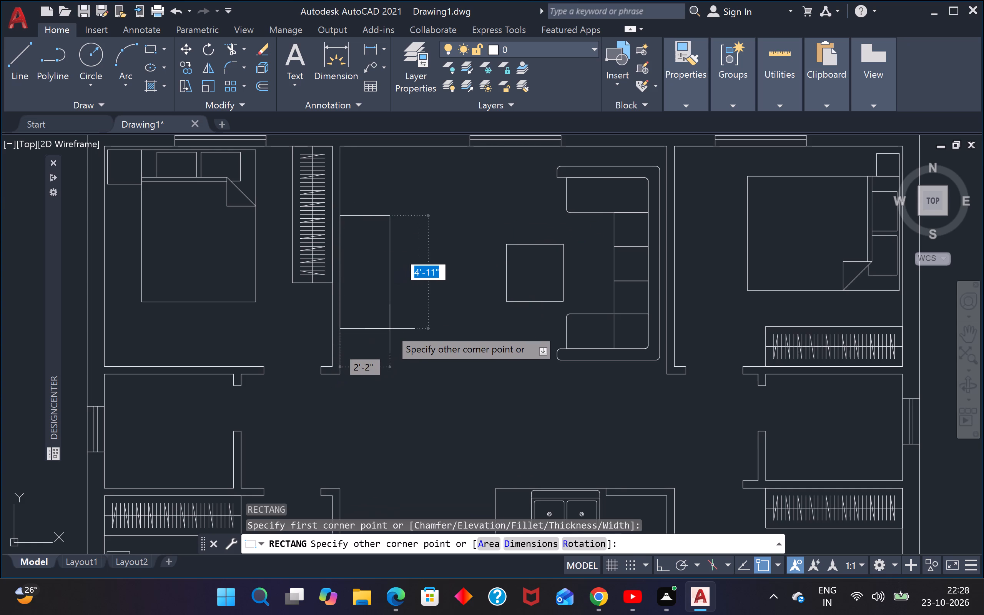
pyautogui.press('Tab')
pyautogui.press('1')
pyautogui.press("'")
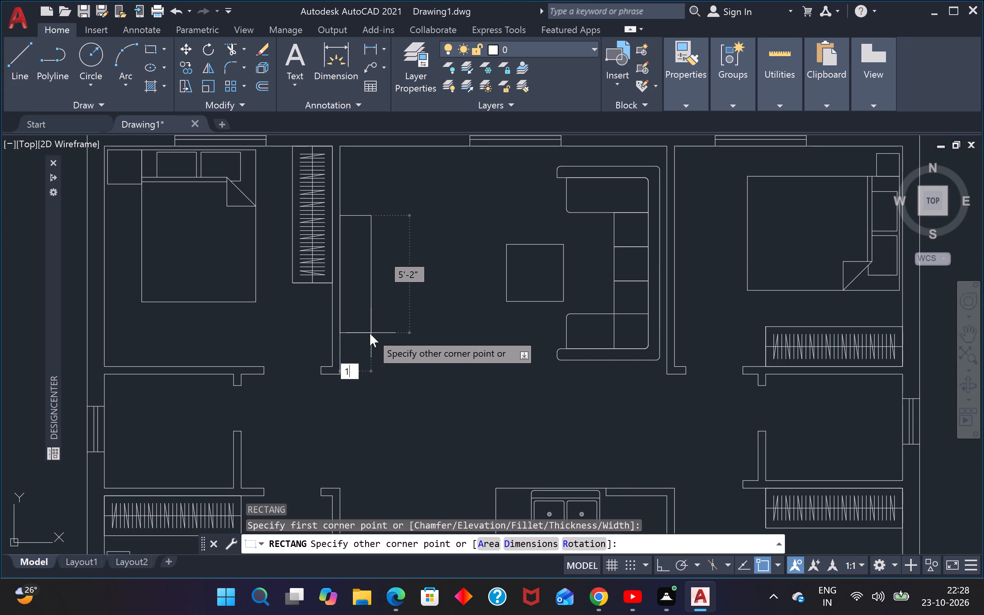
pyautogui.press('6')
pyautogui.hotkey('shift', '"')
pyautogui.press('Tab')
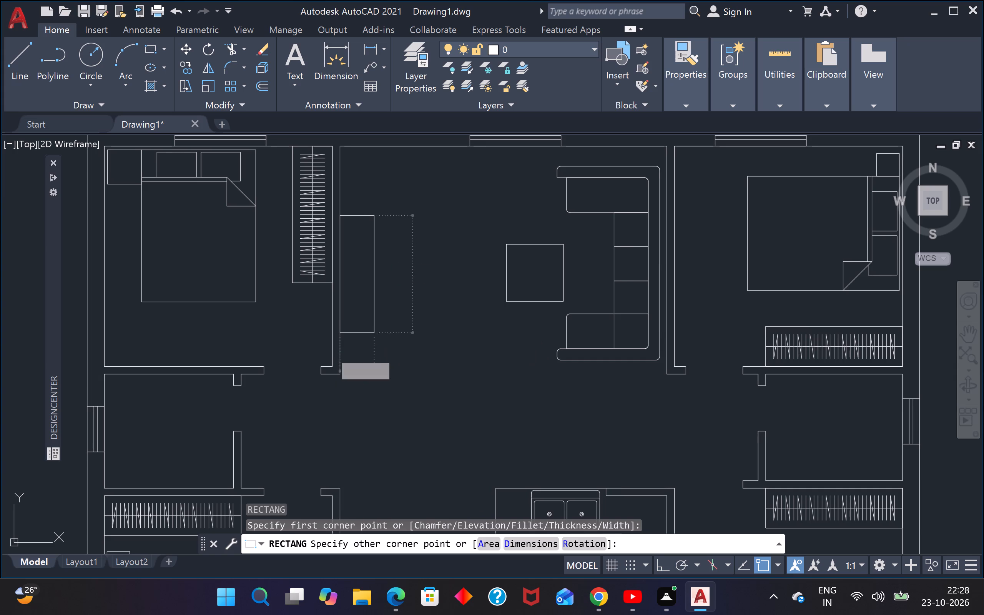
pyautogui.write("5'")
pyautogui.press('Return')
pyautogui.press('Escape')
pyautogui.press('Escape')
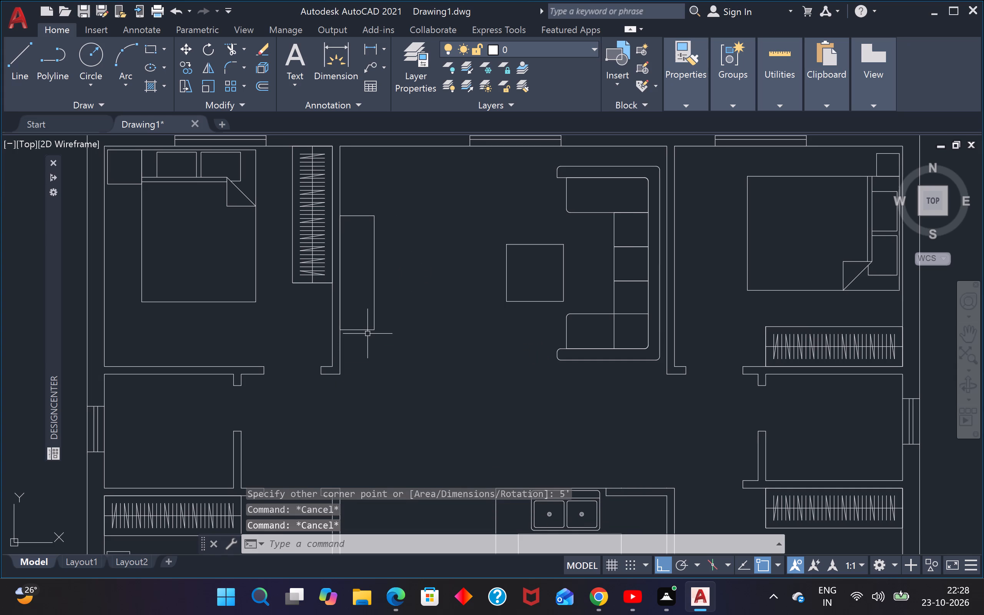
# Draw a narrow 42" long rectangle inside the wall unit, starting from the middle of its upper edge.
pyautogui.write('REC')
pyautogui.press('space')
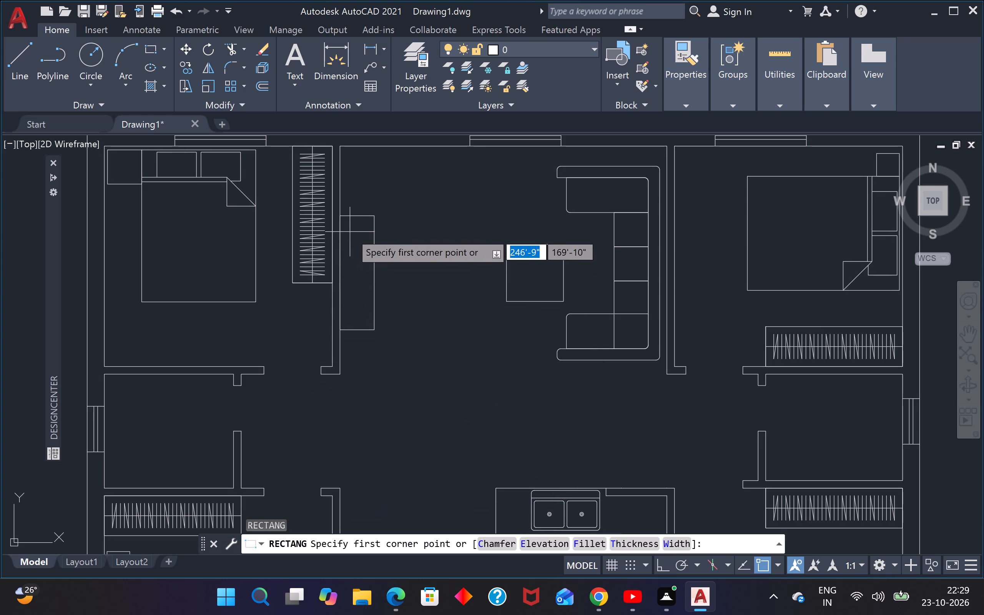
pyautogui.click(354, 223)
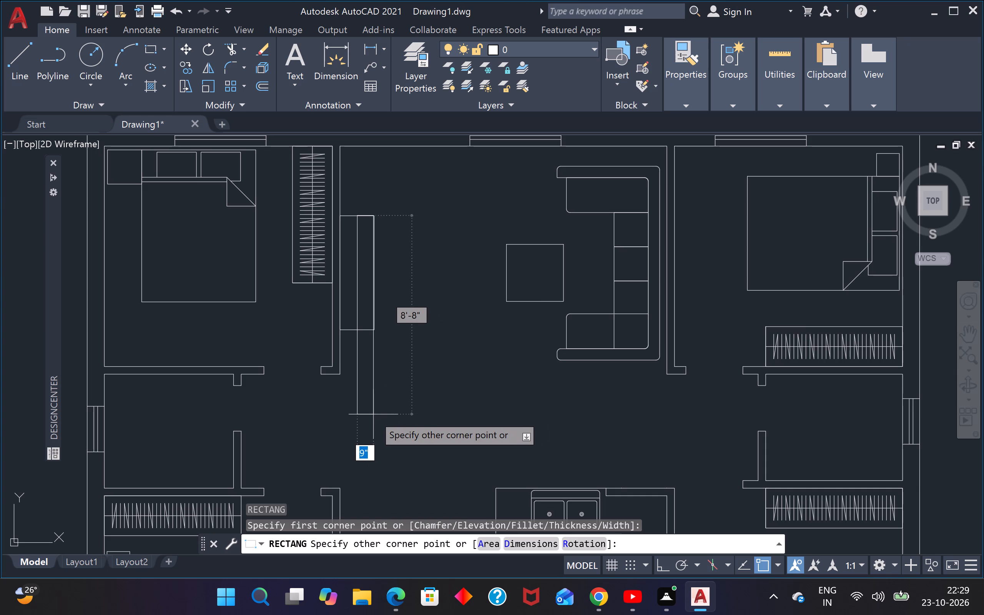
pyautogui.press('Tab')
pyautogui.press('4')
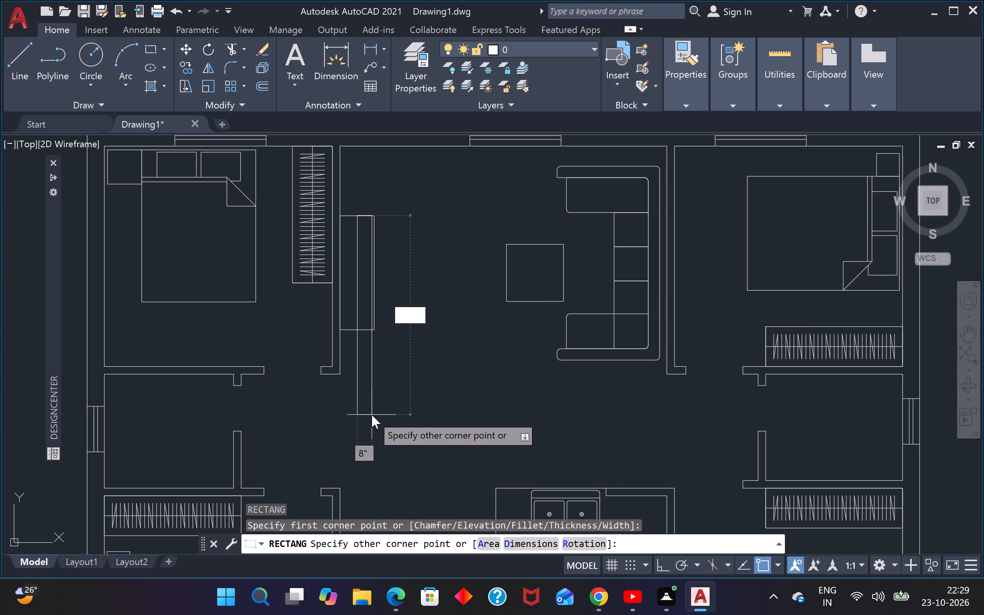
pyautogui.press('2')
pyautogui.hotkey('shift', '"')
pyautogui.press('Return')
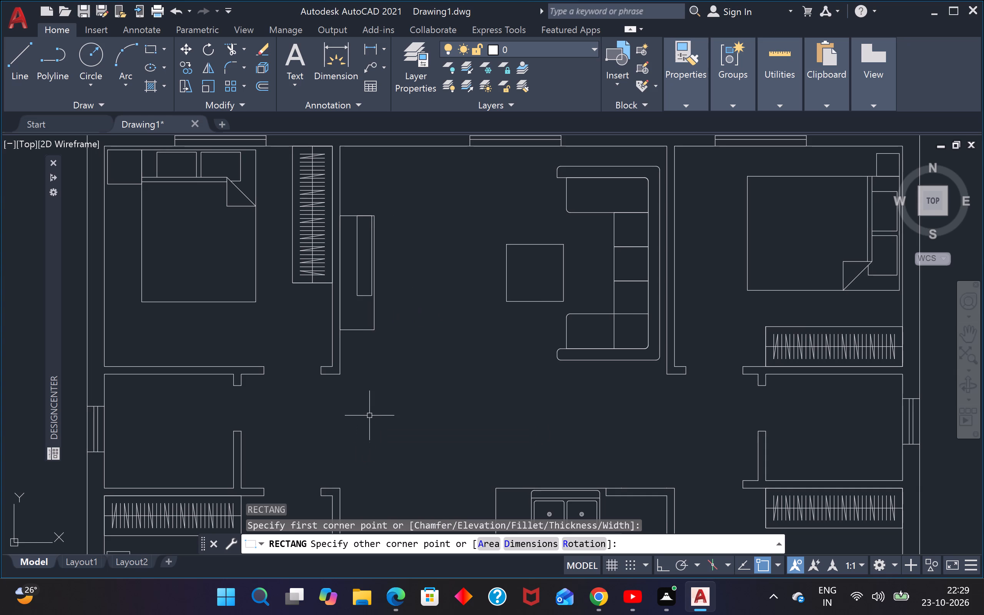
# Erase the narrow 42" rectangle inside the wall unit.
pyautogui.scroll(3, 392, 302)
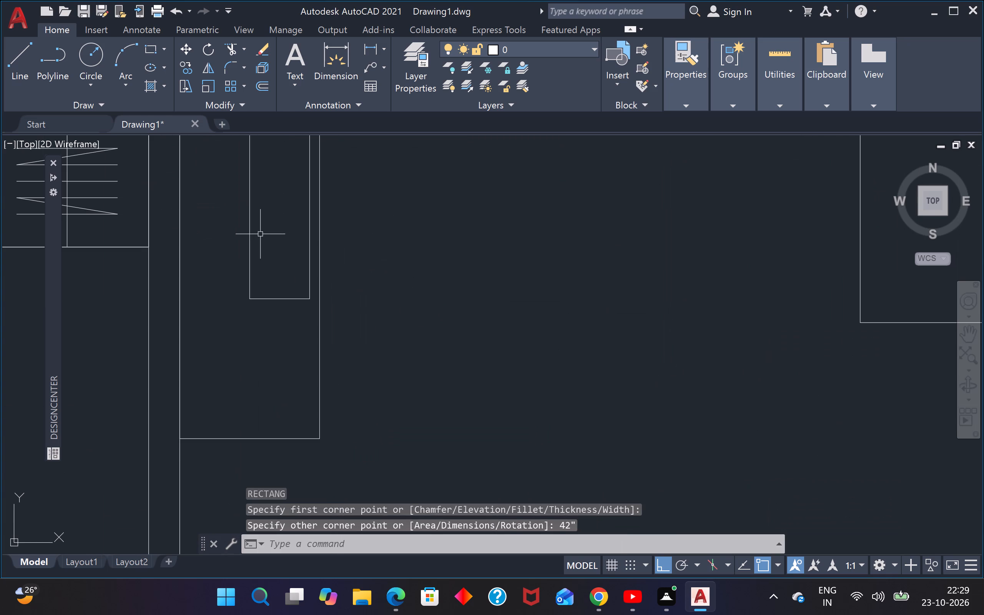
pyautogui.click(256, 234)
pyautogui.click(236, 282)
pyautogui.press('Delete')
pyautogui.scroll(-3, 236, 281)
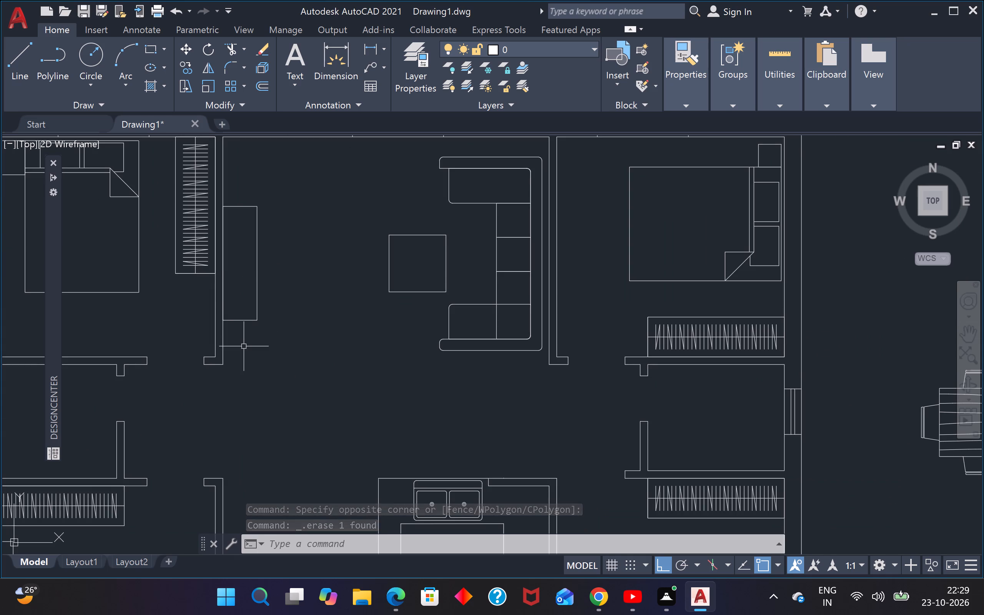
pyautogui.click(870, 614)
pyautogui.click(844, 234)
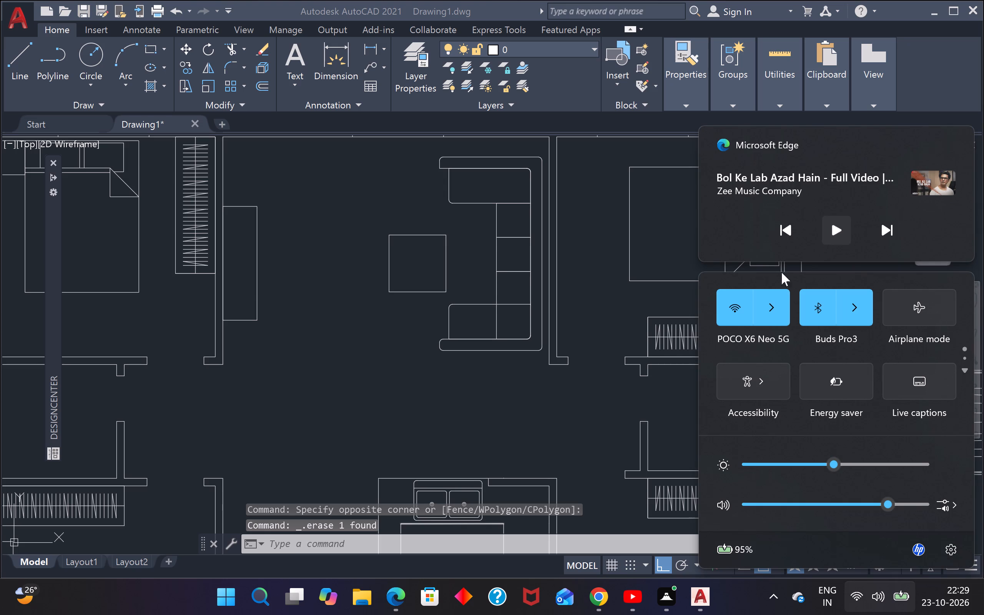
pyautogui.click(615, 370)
# Draw a slim rectangle about 5" wide and 41" long inside the wall unit.
pyautogui.moveTo(396, 456); pyautogui.dragTo(576, 573, button='middle')
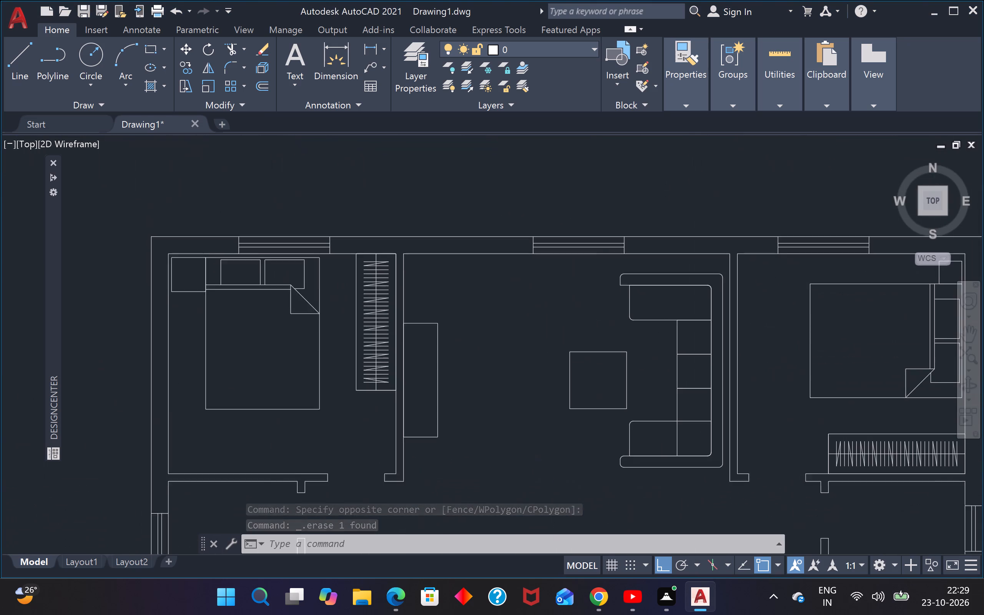
pyautogui.moveTo(576, 573); pyautogui.dragTo(576, 561, button='middle')
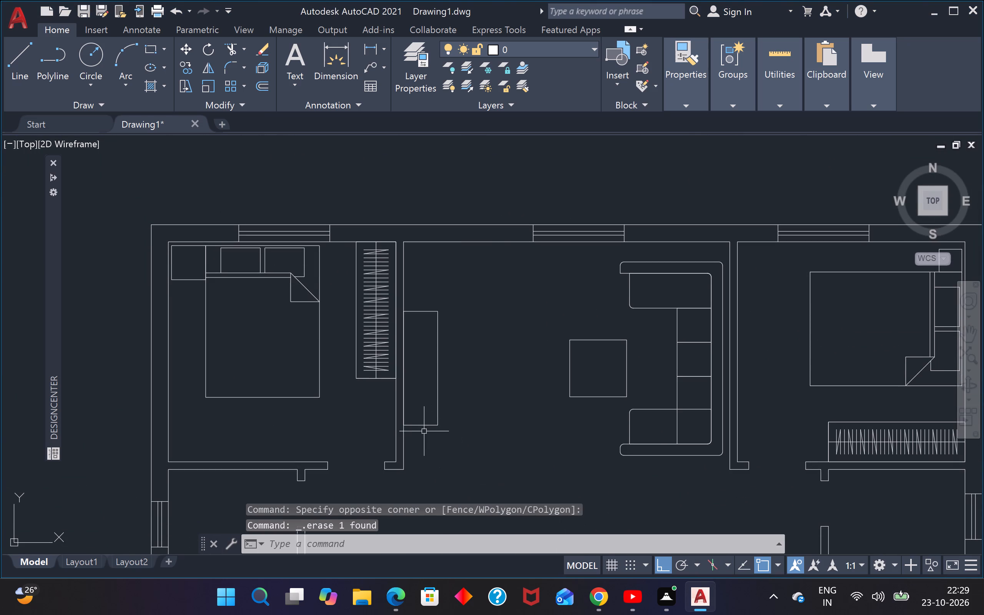
pyautogui.write('REC')
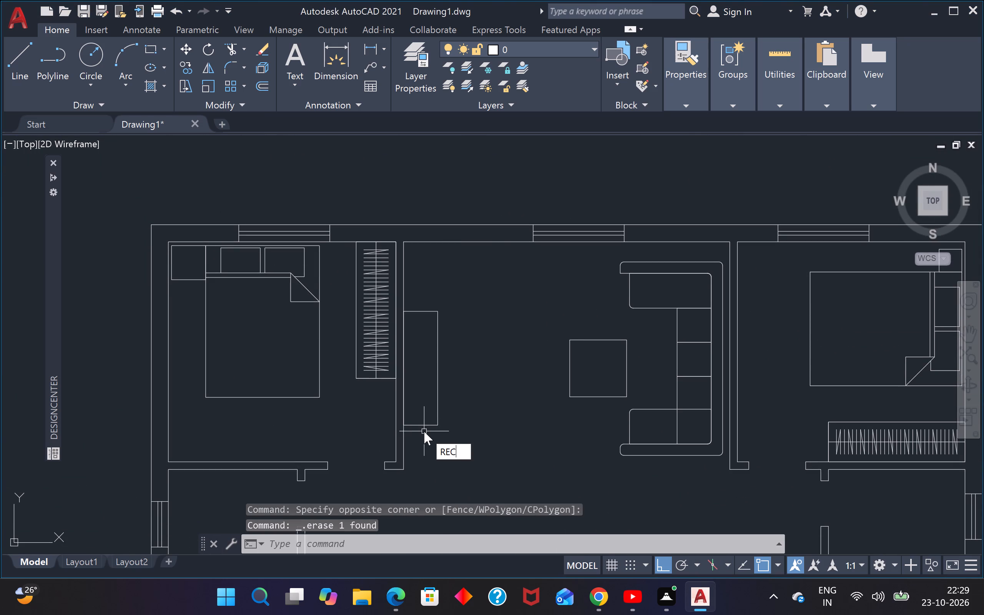
pyautogui.press('space')
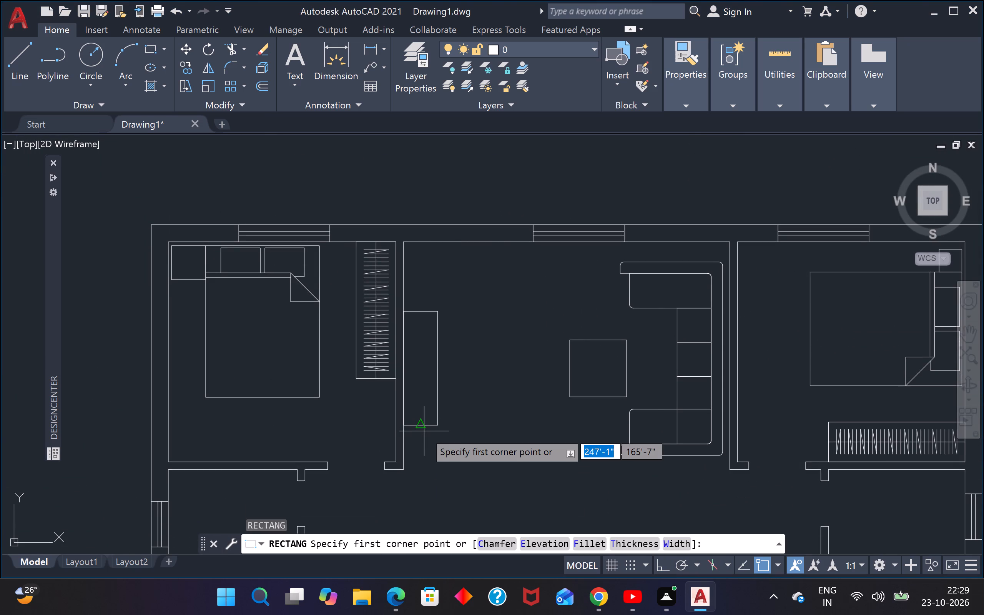
pyautogui.scroll(2, 403, 337)
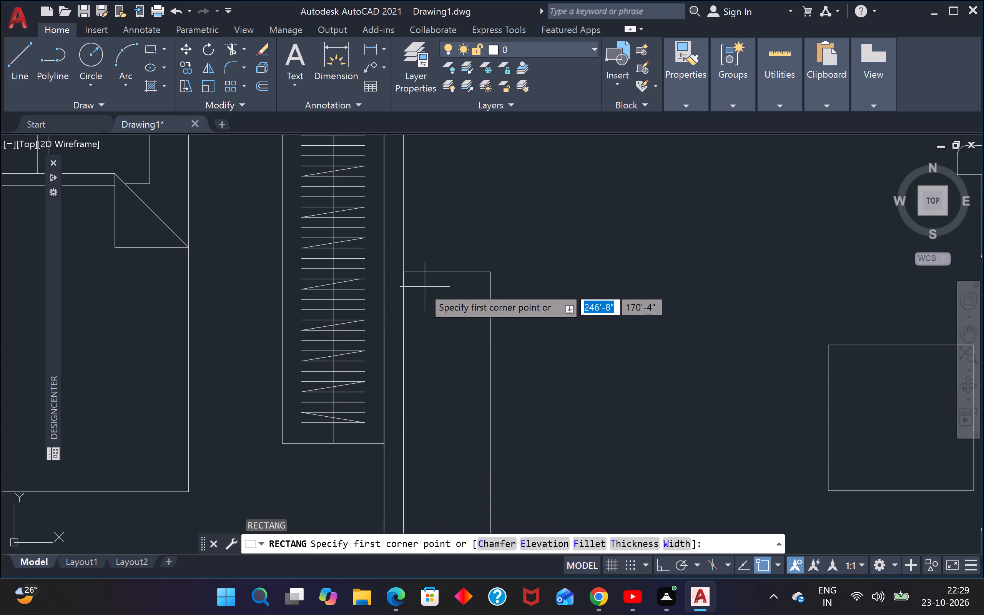
pyautogui.scroll(-1, 419, 304)
pyautogui.moveTo(422, 322); pyautogui.dragTo(413, 248, button='middle')
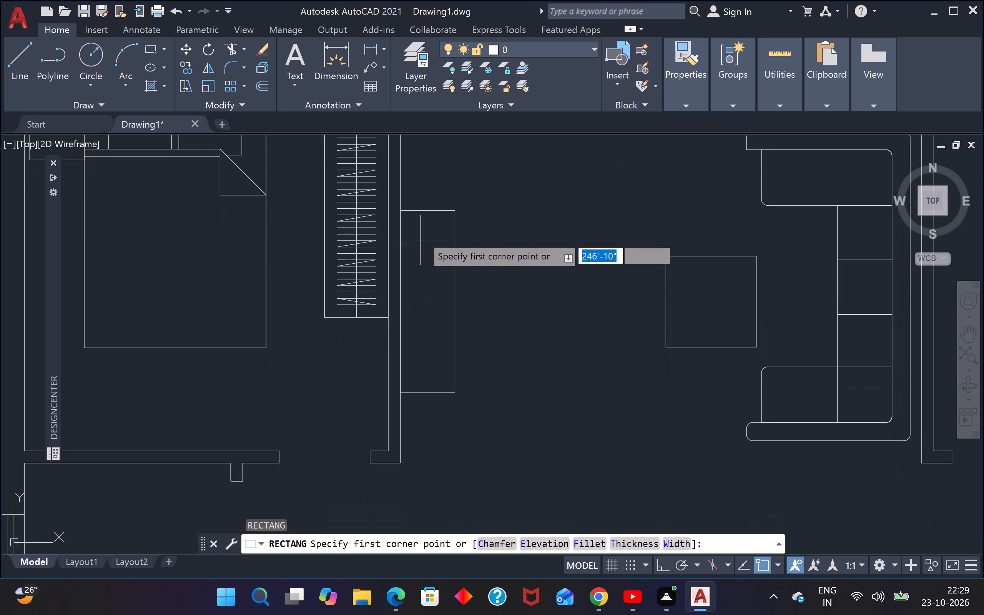
pyautogui.click(419, 223)
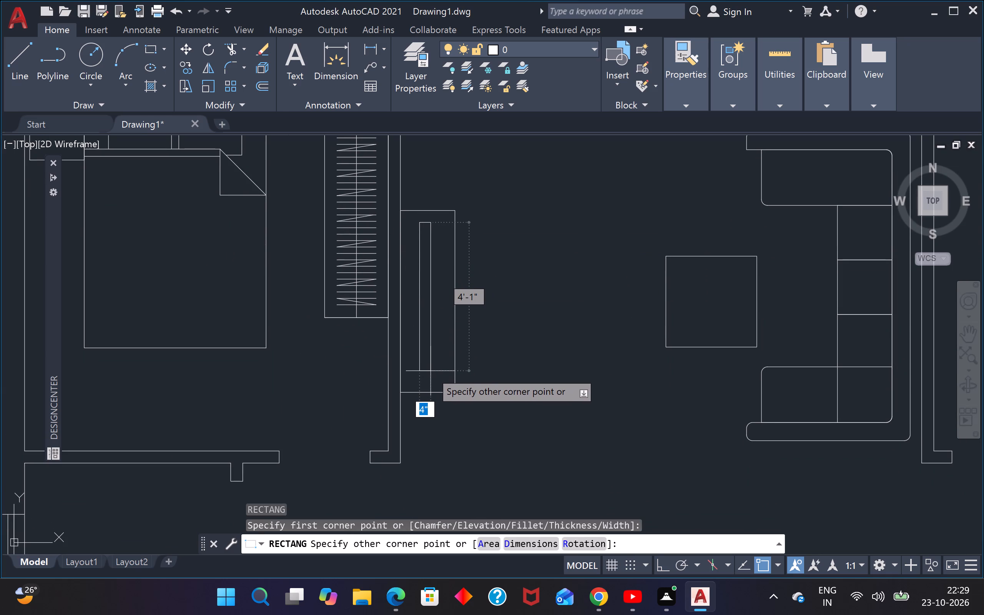
pyautogui.press('Tab')
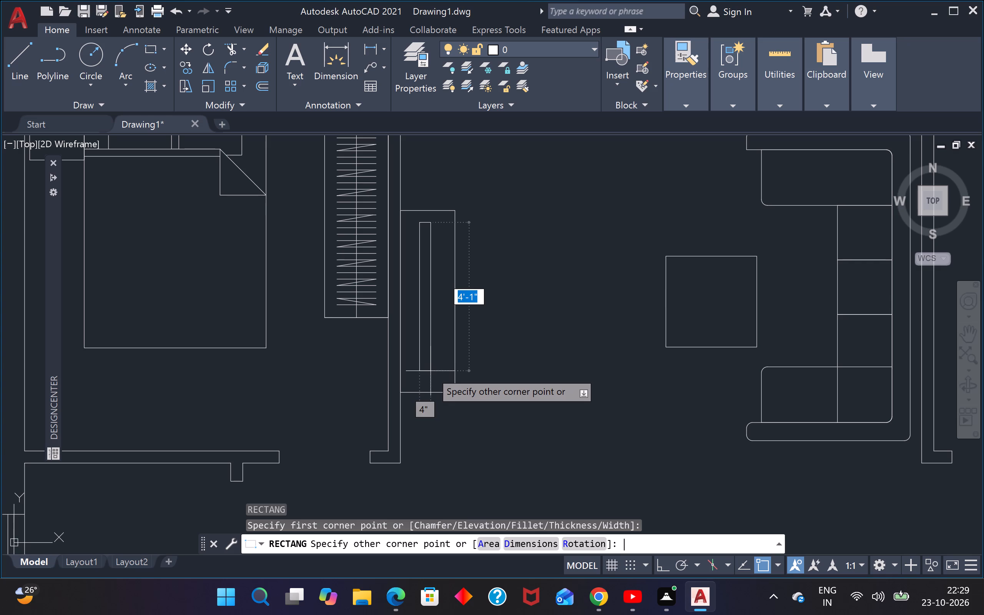
pyautogui.write('41')
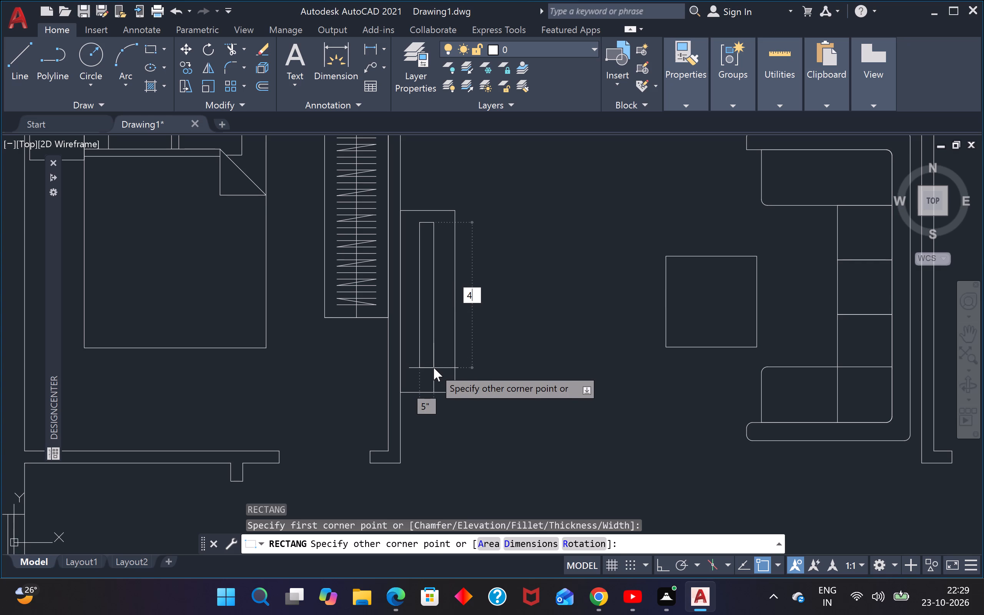
pyautogui.hotkey('shift', '"')
pyautogui.press('Return')
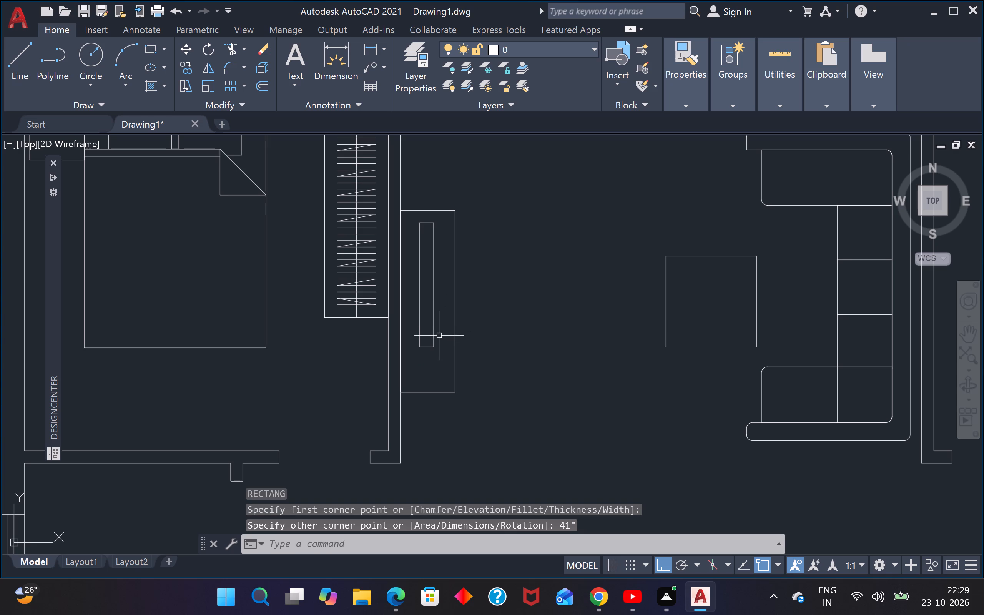
# Turn Ortho off and move the slim 41" rectangle slightly right and down so it sits centrally within the wall unit.
pyautogui.scroll(3, 437, 336)
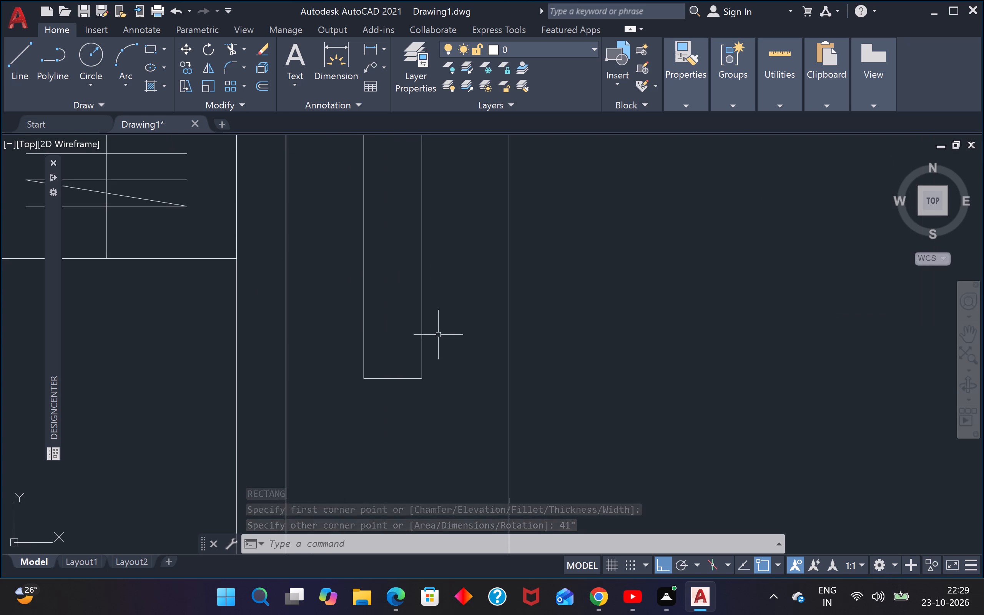
pyautogui.moveTo(441, 278); pyautogui.dragTo(438, 278)
pyautogui.moveTo(396, 327); pyautogui.dragTo(396, 324)
pyautogui.press('m')
pyautogui.press('space')
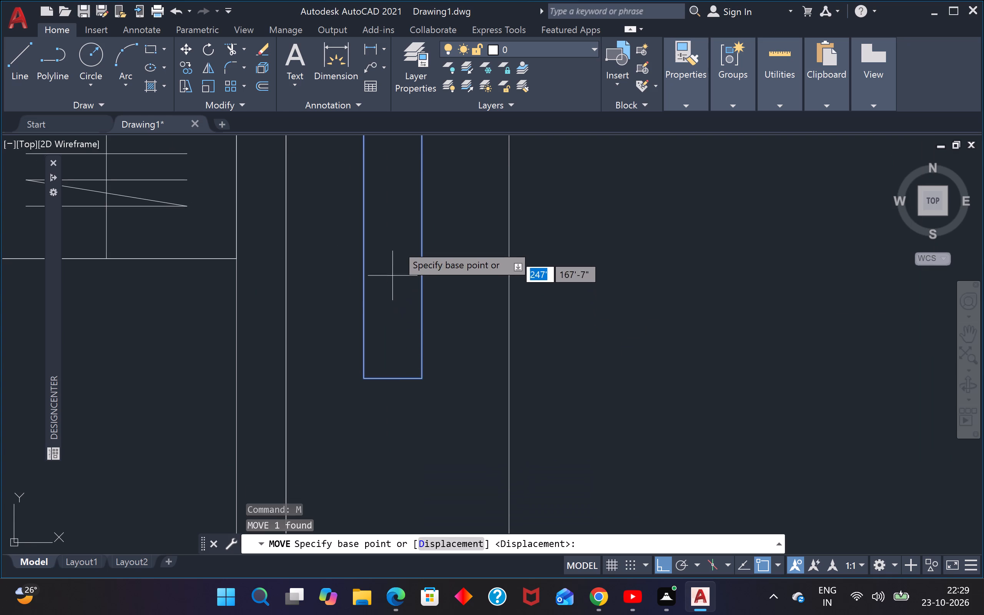
pyautogui.click(393, 200)
pyautogui.scroll(-4, 392, 213)
pyautogui.scroll(2, 399, 239)
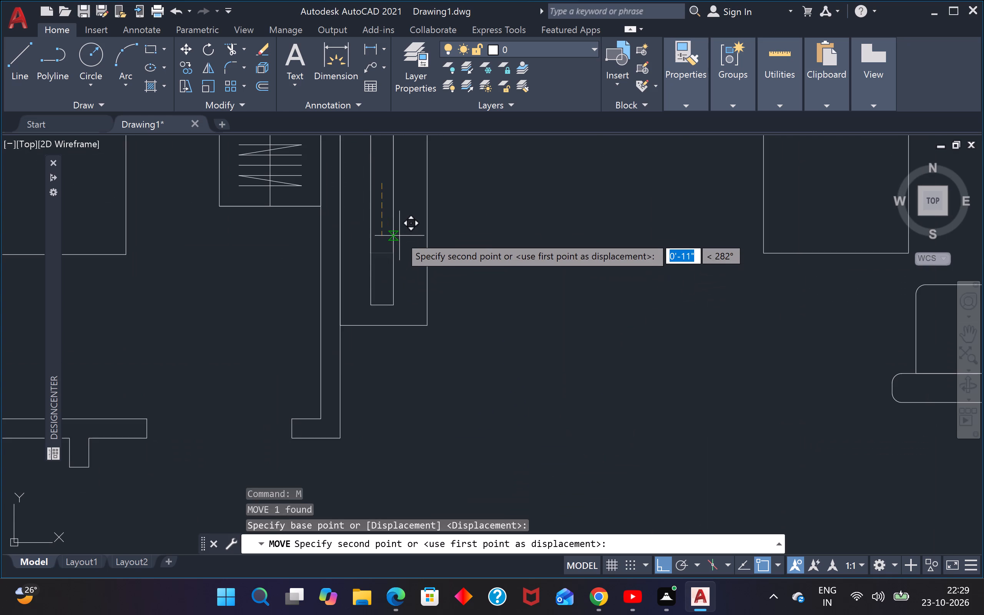
pyautogui.moveTo(400, 236); pyautogui.dragTo(439, 444, button='middle')
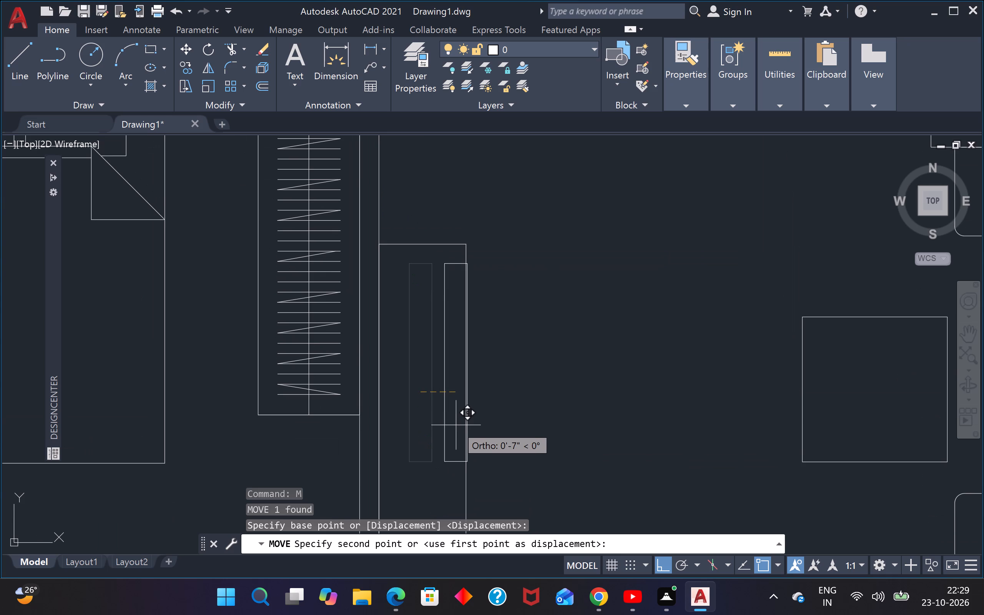
pyautogui.press('F8')
pyautogui.scroll(-1, 454, 418)
pyautogui.moveTo(440, 419); pyautogui.dragTo(439, 377, button='middle')
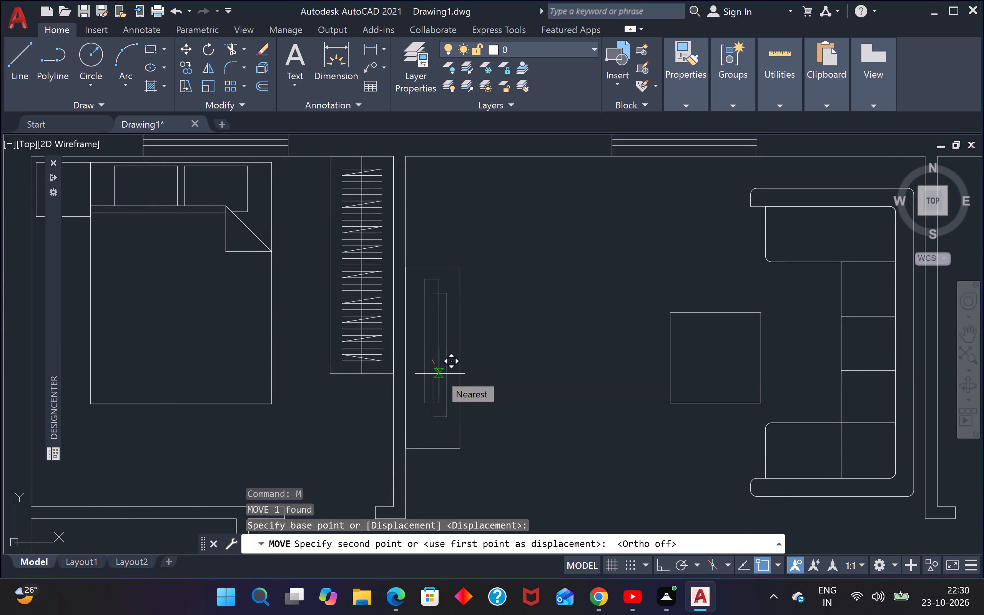
pyautogui.click(440, 374)
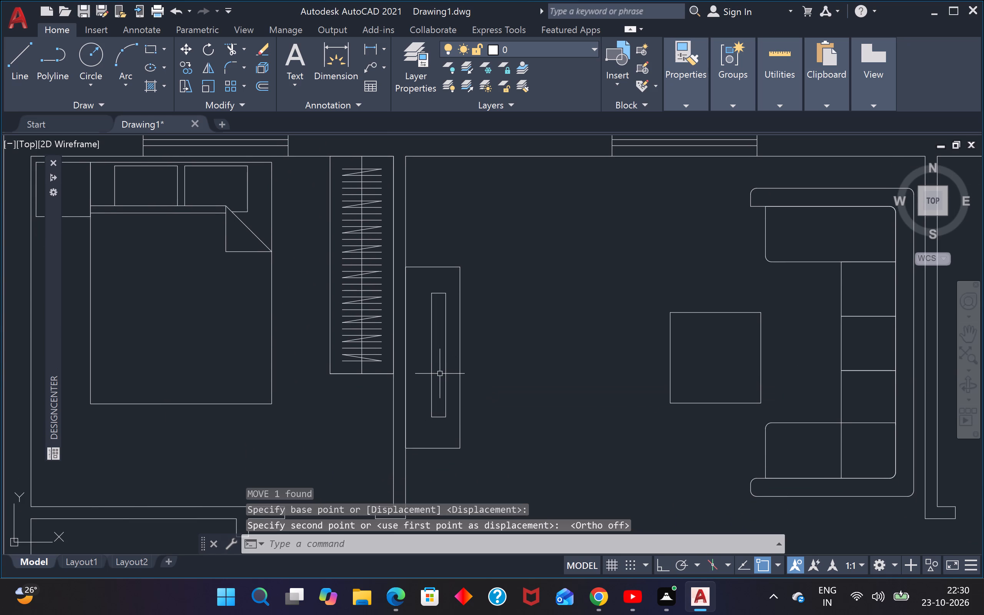
# Draw a rectangle about 3" by 2'-9" against the slim rectangle's left edge, on the side facing the wall.
pyautogui.write('REC')
pyautogui.press('space')
pyautogui.scroll(2, 434, 306)
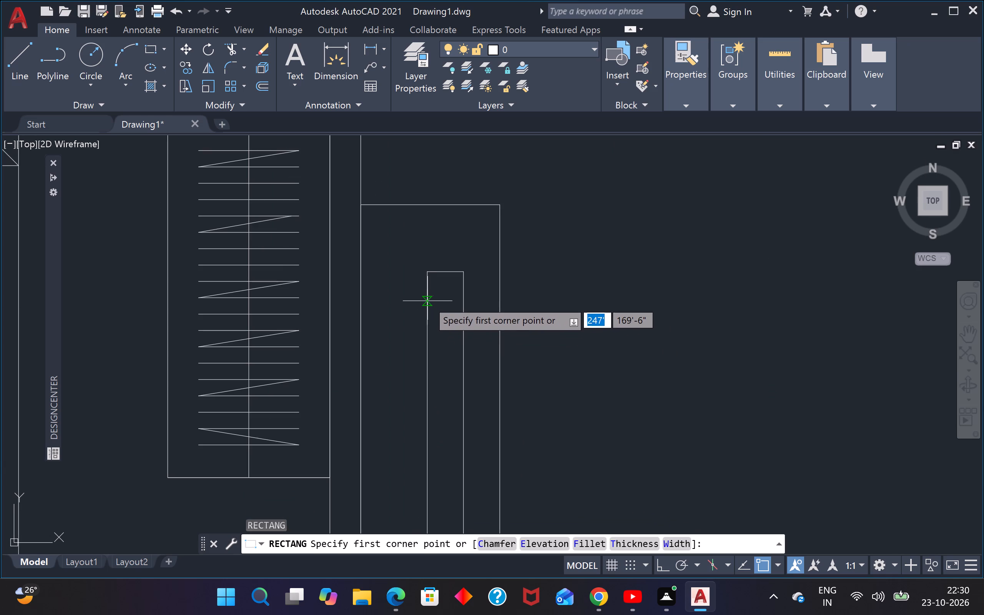
pyautogui.click(427, 300)
pyautogui.scroll(-3, 426, 300)
pyautogui.scroll(3, 416, 355)
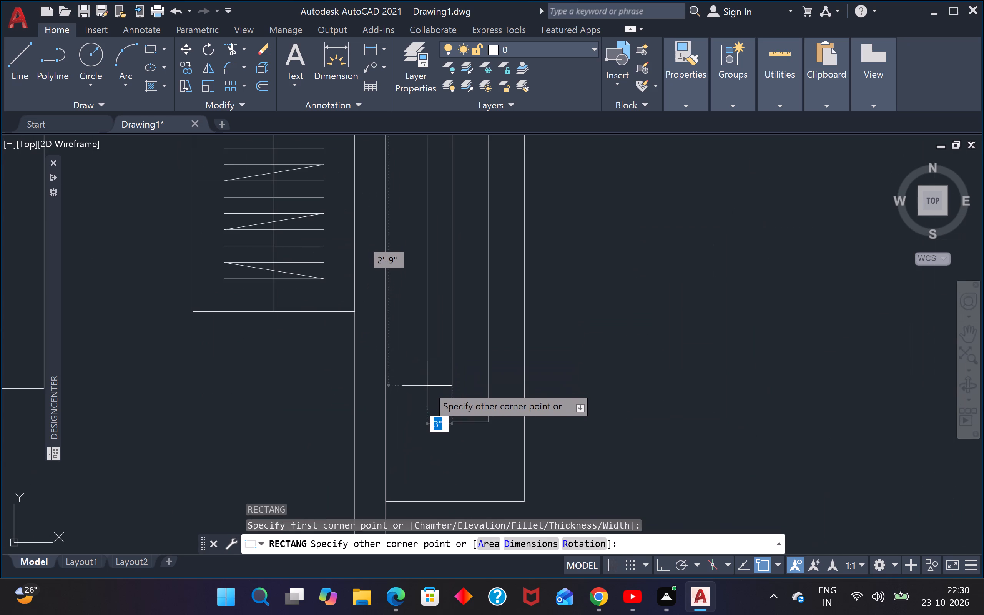
pyautogui.click(427, 385)
# Draw a diagonal line across each end of the narrow 2'-9" rectangle, from its outer corner to the slim rectangle's edge.
pyautogui.scroll(-1, 427, 384)
pyautogui.write('L')
pyautogui.press('space')
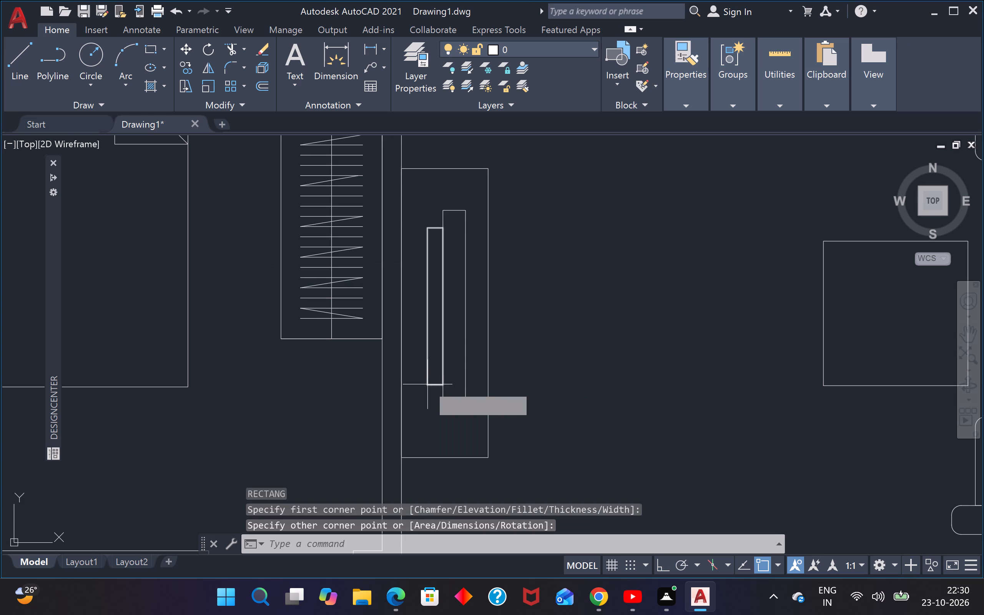
pyautogui.scroll(3, 427, 384)
pyautogui.click(427, 383)
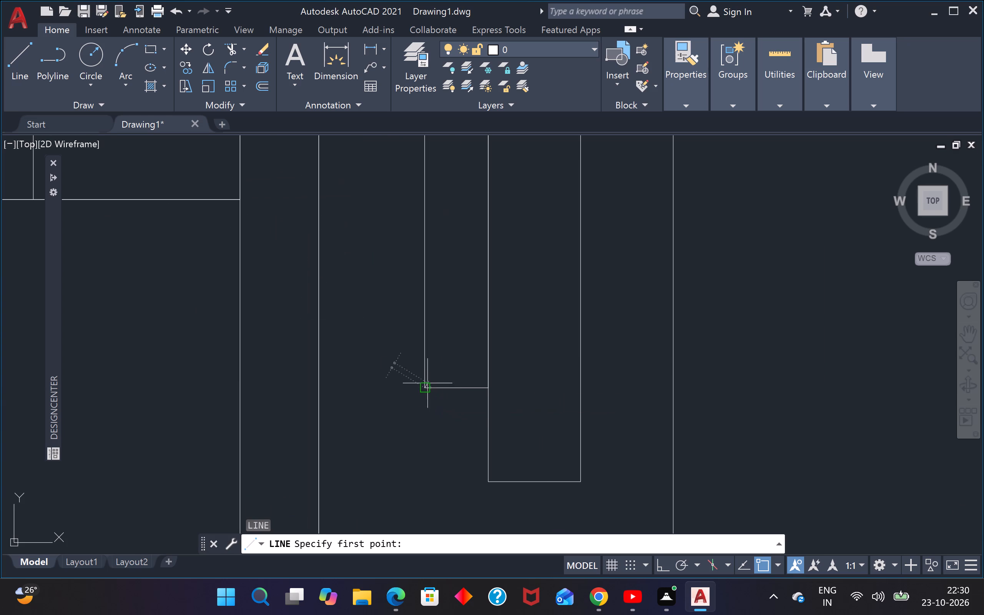
pyautogui.click(487, 314)
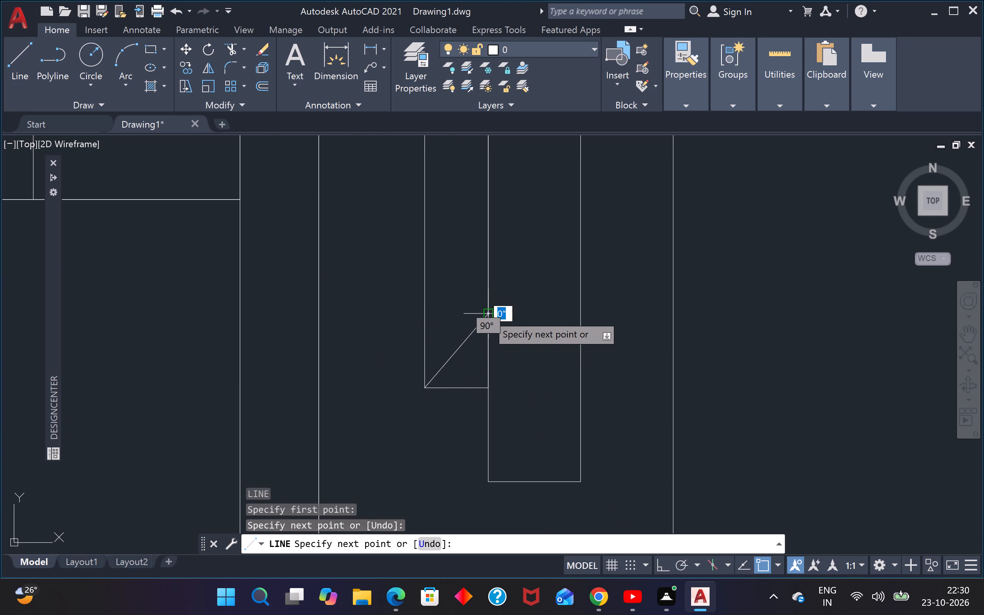
pyautogui.press('Escape')
pyautogui.scroll(-3, 483, 316)
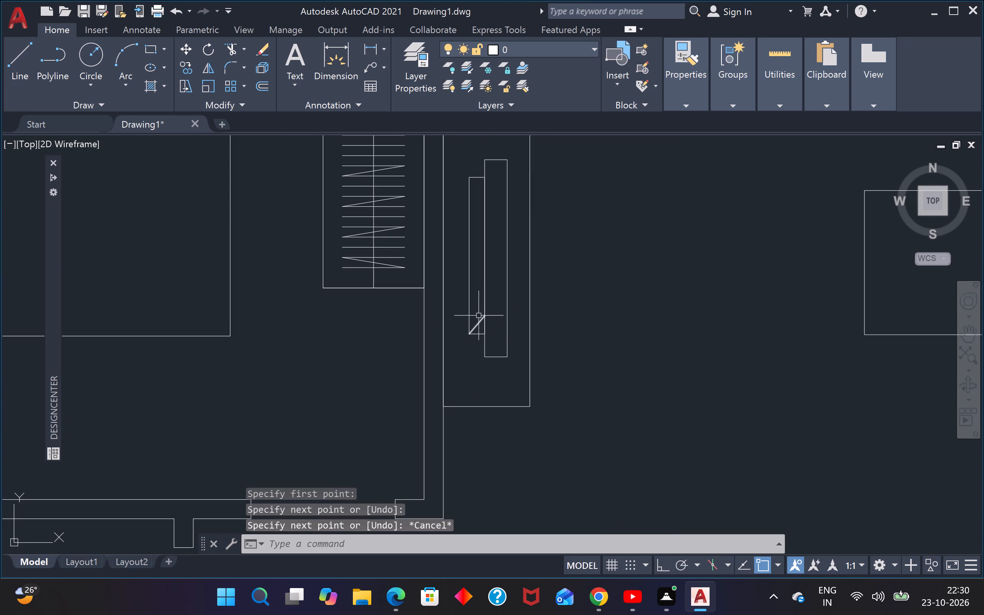
pyautogui.press('space')
pyautogui.scroll(3, 469, 167)
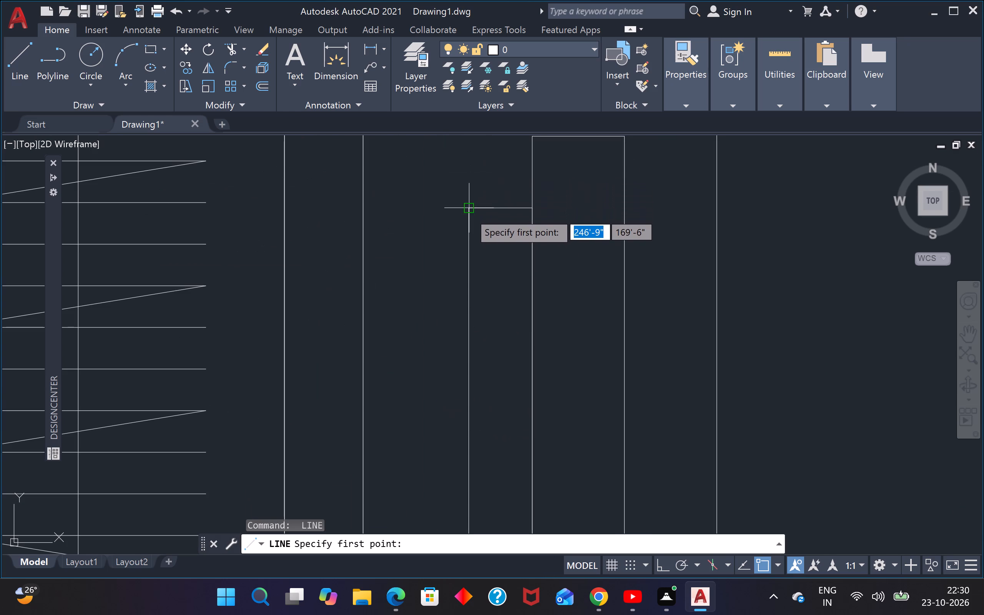
pyautogui.click(469, 212)
pyautogui.click(533, 273)
pyautogui.press('Escape')
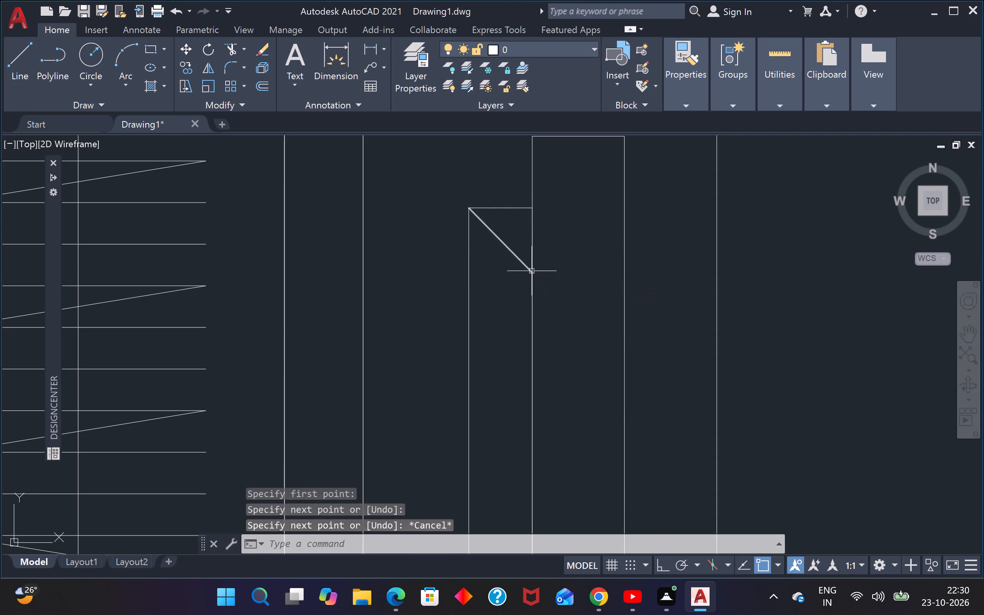
# Trim away the short end edges outside the two diagonals so the narrow shape has slanted ends.
pyautogui.write('TR')
pyautogui.press('space')
pyautogui.moveTo(509, 213); pyautogui.dragTo(507, 209)
pyautogui.click(497, 167)
pyautogui.scroll(-3, 494, 176)
pyautogui.scroll(3, 494, 363)
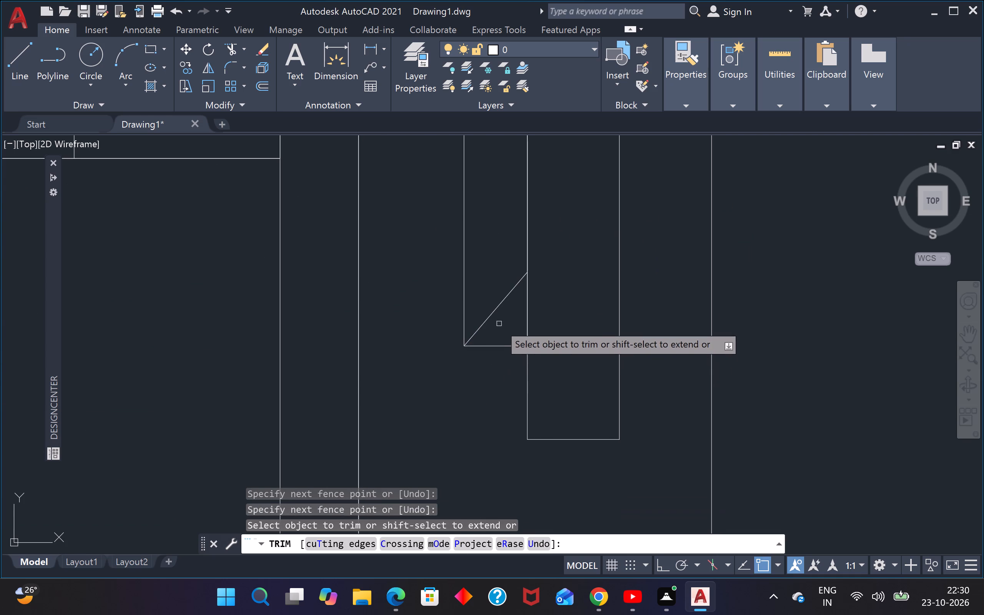
pyautogui.click(499, 324)
pyautogui.click(488, 364)
pyautogui.scroll(-3, 490, 359)
pyautogui.press('Escape')
pyautogui.press('Escape')
# Fillet both slanted ends into the narrow shape's long outer edge with a 2" radius.
pyautogui.press('f')
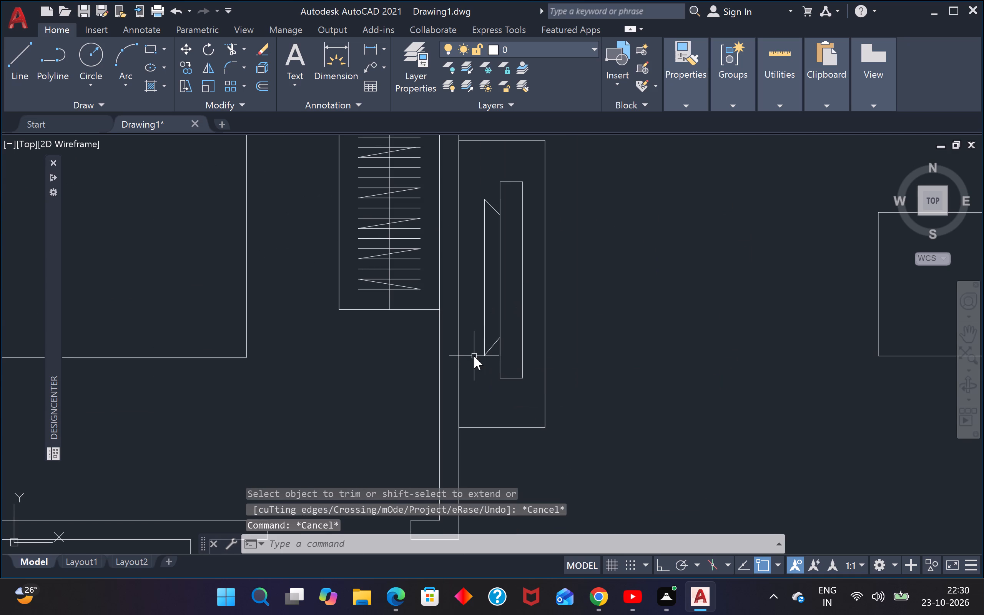
pyautogui.press('space')
pyautogui.scroll(3, 480, 202)
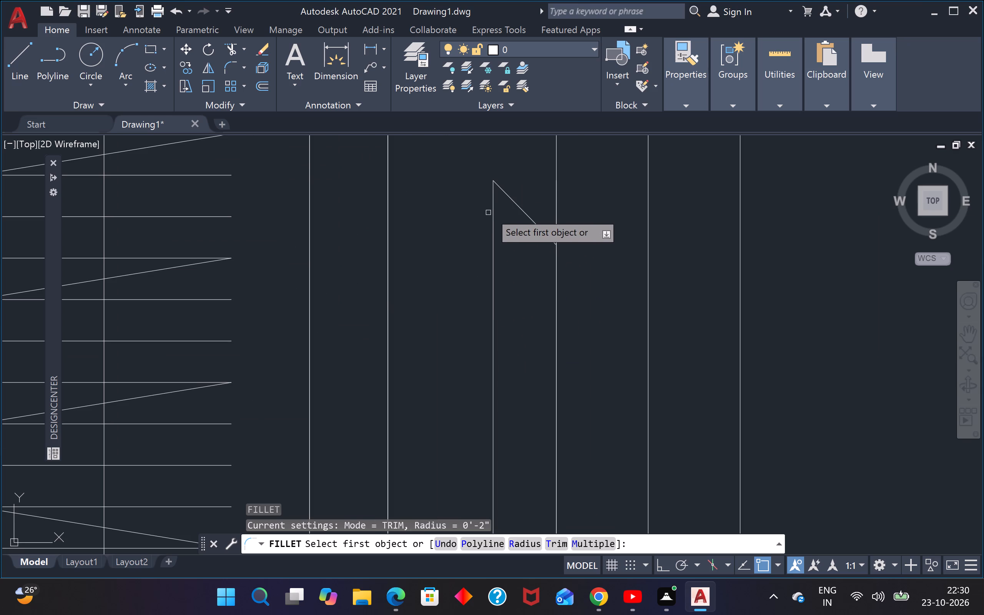
pyautogui.click(512, 199)
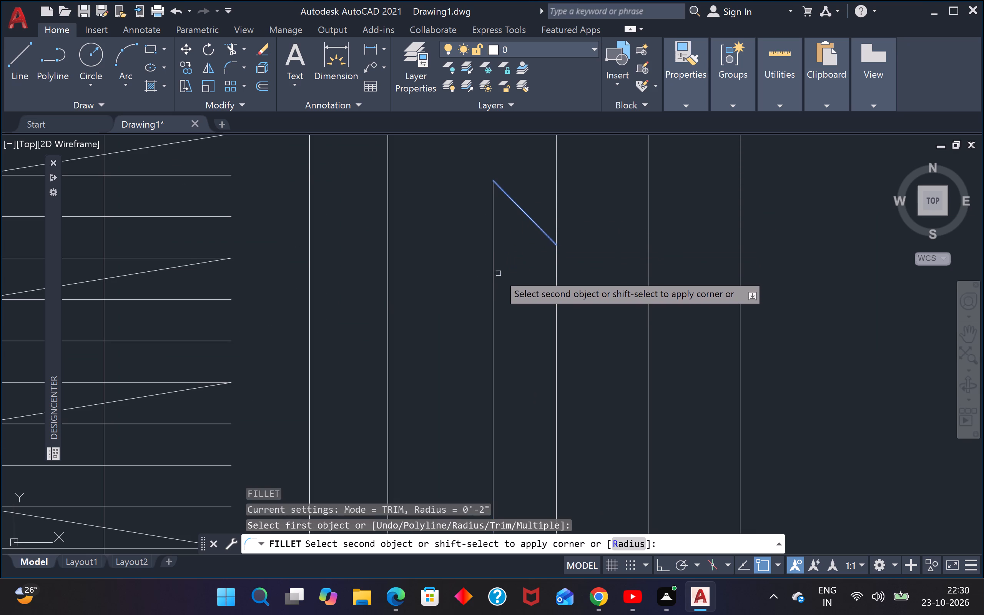
pyautogui.click(494, 319)
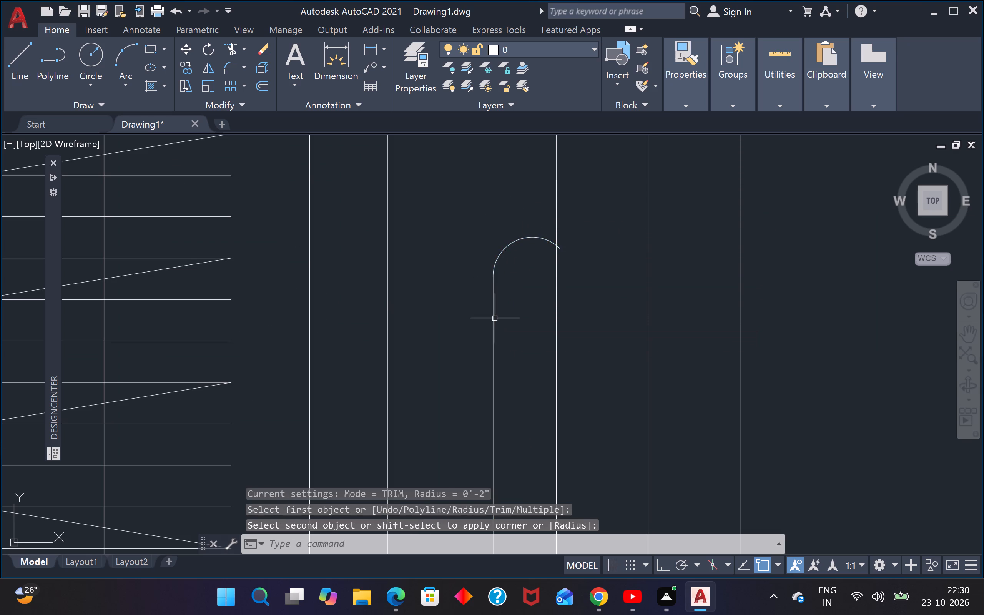
pyautogui.scroll(-3, 501, 315)
pyautogui.press('space')
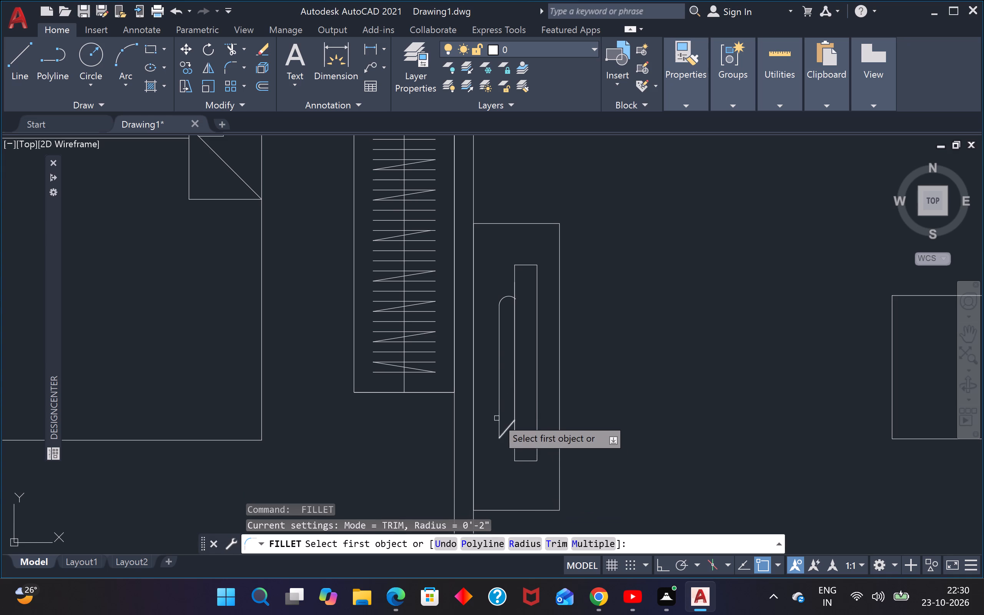
pyautogui.click(496, 418)
pyautogui.click(500, 414)
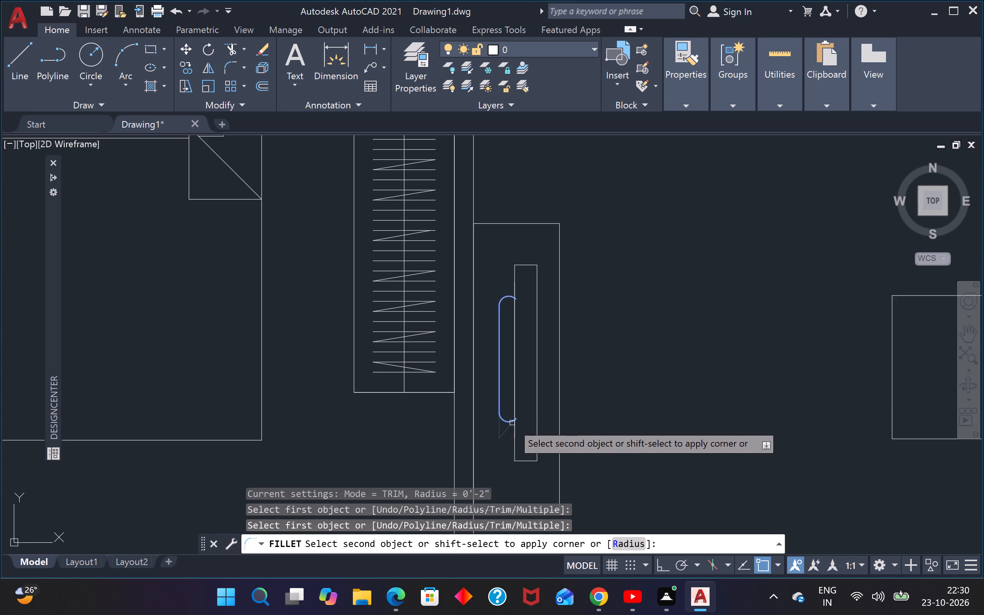
pyautogui.click(512, 423)
pyautogui.press('Escape')
pyautogui.press('Escape')
# Trim the ends of both rounded corners where they overrun the slim rectangle's edge.
pyautogui.press('t')
pyautogui.press('r')
pyautogui.press('space')
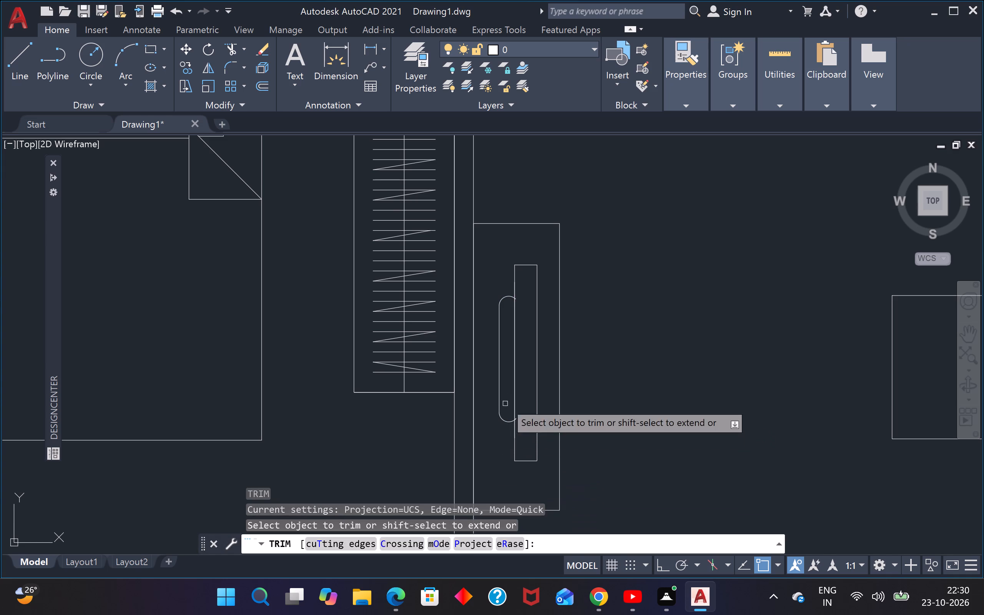
pyautogui.scroll(4, 523, 288)
pyautogui.scroll(3, 488, 341)
pyautogui.click(474, 346)
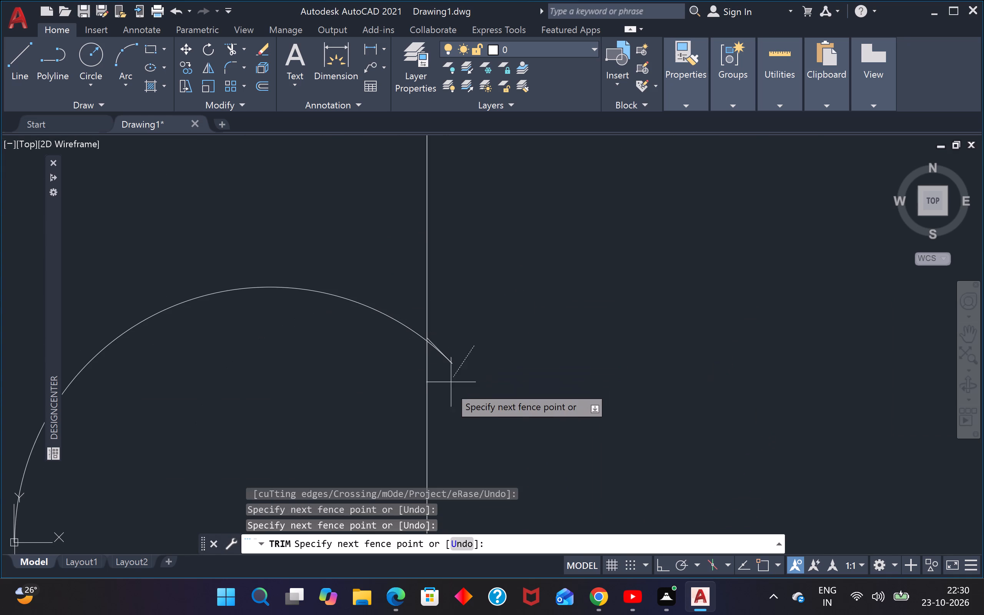
pyautogui.click(442, 367)
pyautogui.scroll(-4, 480, 313)
pyautogui.scroll(-3, 502, 422)
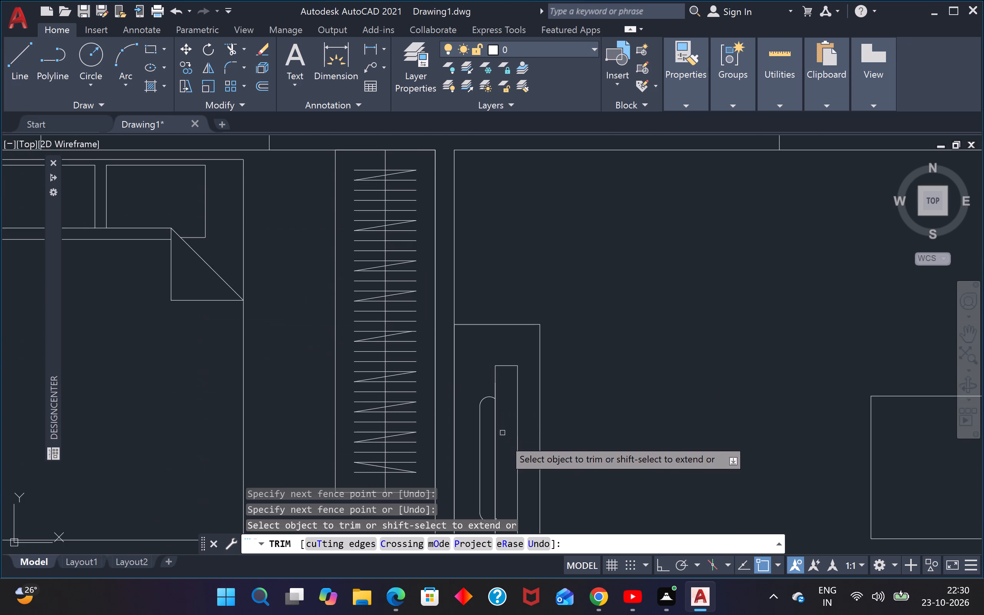
pyautogui.moveTo(505, 439); pyautogui.dragTo(517, 328, button='middle')
pyautogui.scroll(4, 523, 439)
pyautogui.scroll(2, 465, 278)
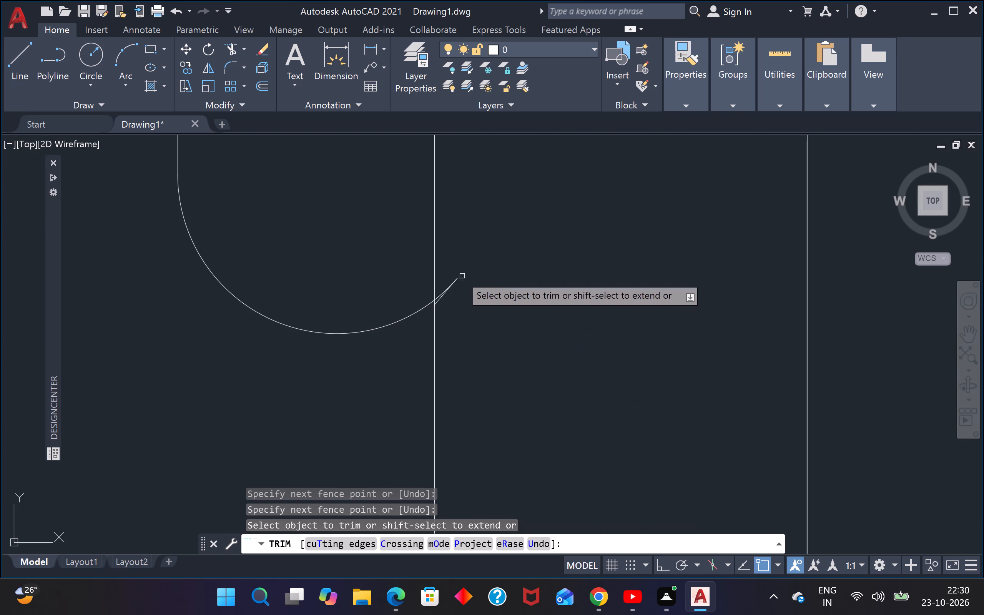
pyautogui.click(448, 272)
pyautogui.click(453, 322)
pyautogui.scroll(-8, 458, 319)
pyautogui.moveTo(484, 277); pyautogui.dragTo(487, 373, button='middle')
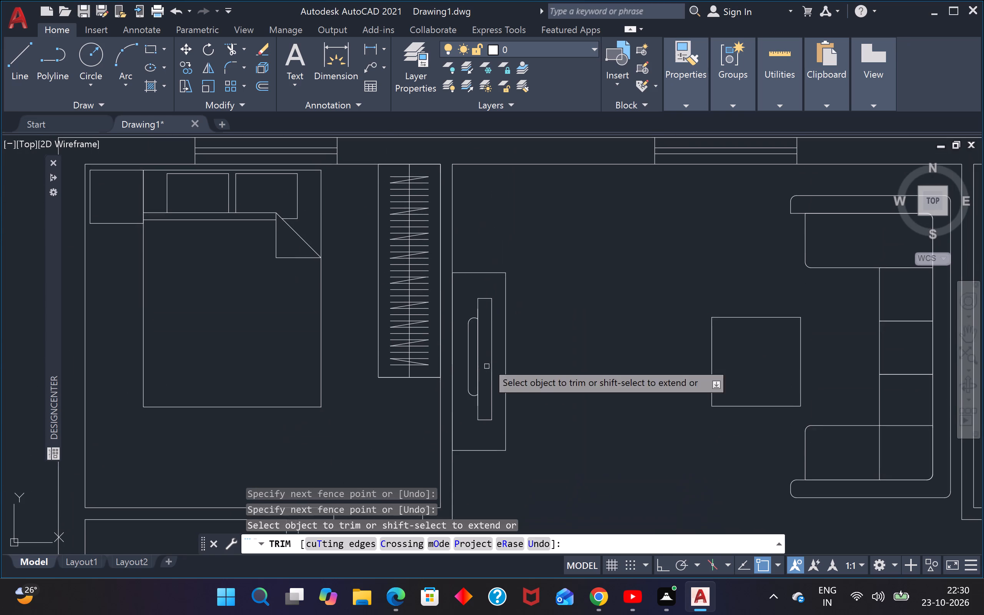
pyautogui.press('Escape')
pyautogui.press('Escape')
# Fillet the slim rectangle's two corners on the room-facing side with a 2" radius.
pyautogui.press('f')
pyautogui.press('space')
pyautogui.scroll(4, 487, 299)
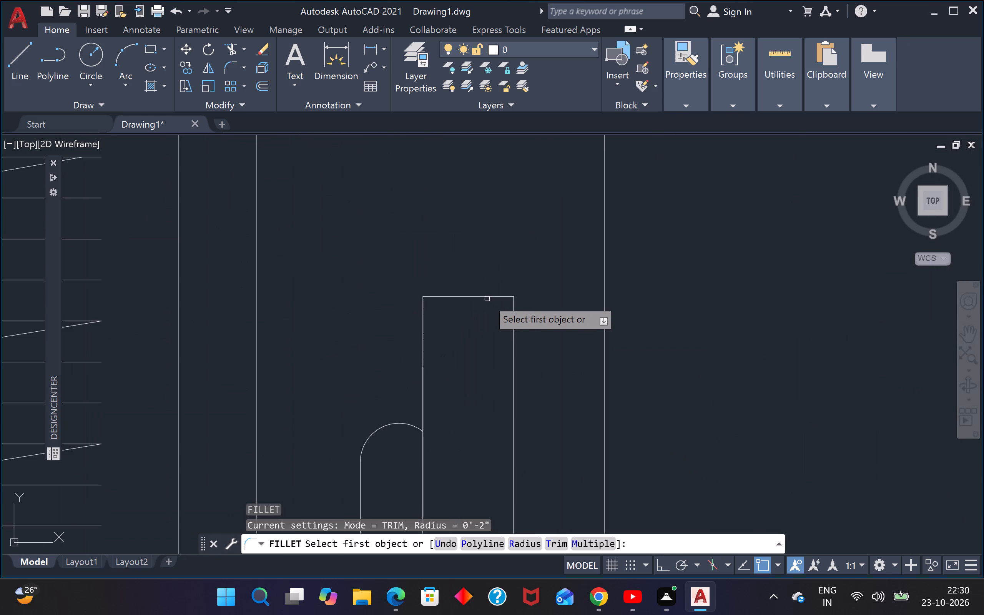
pyautogui.click(487, 297)
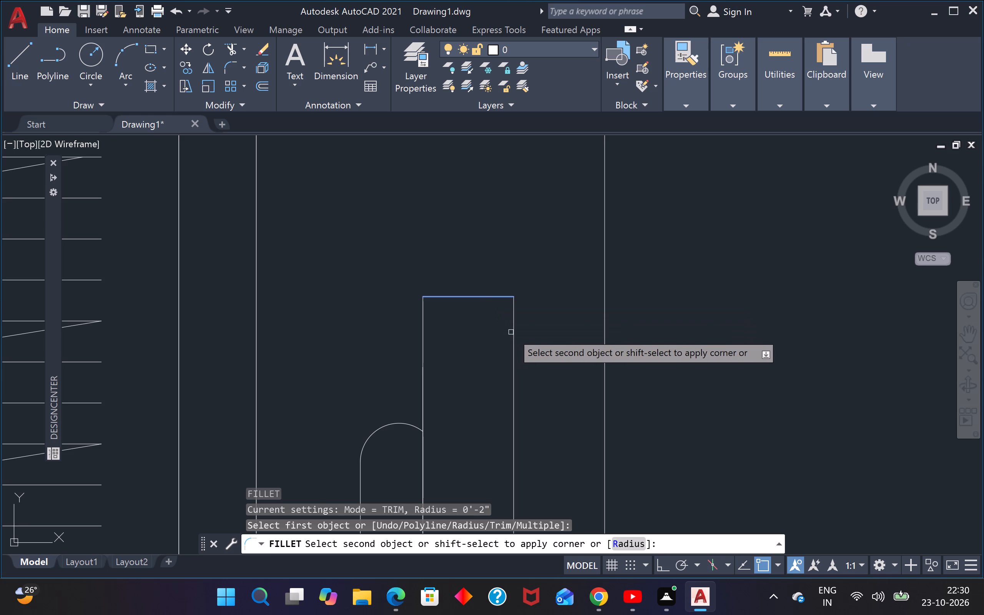
pyautogui.click(513, 331)
pyautogui.scroll(-5, 525, 321)
pyautogui.scroll(4, 521, 408)
pyautogui.press('space')
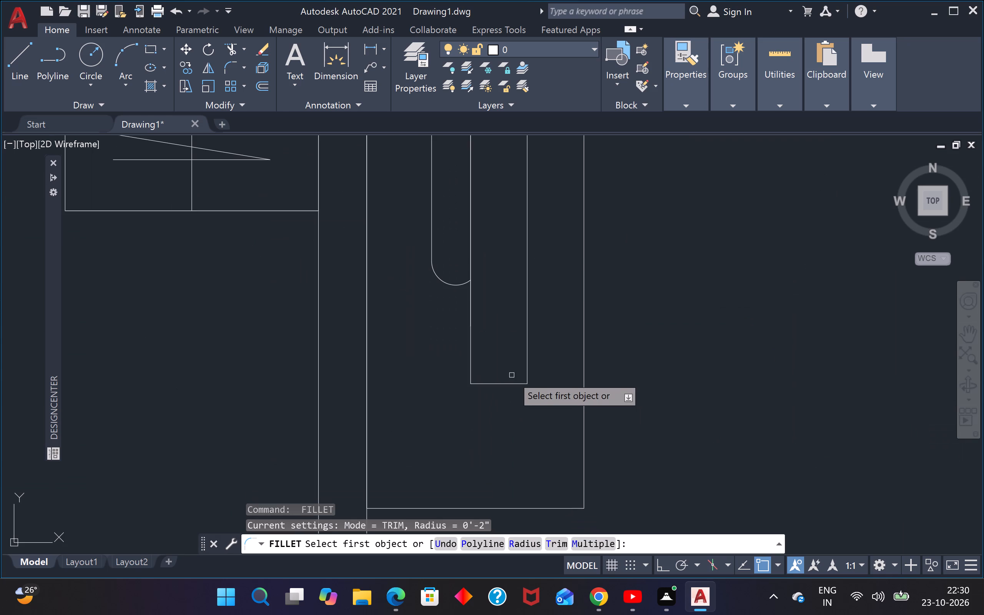
pyautogui.click(510, 382)
pyautogui.moveTo(526, 351); pyautogui.dragTo(530, 350)
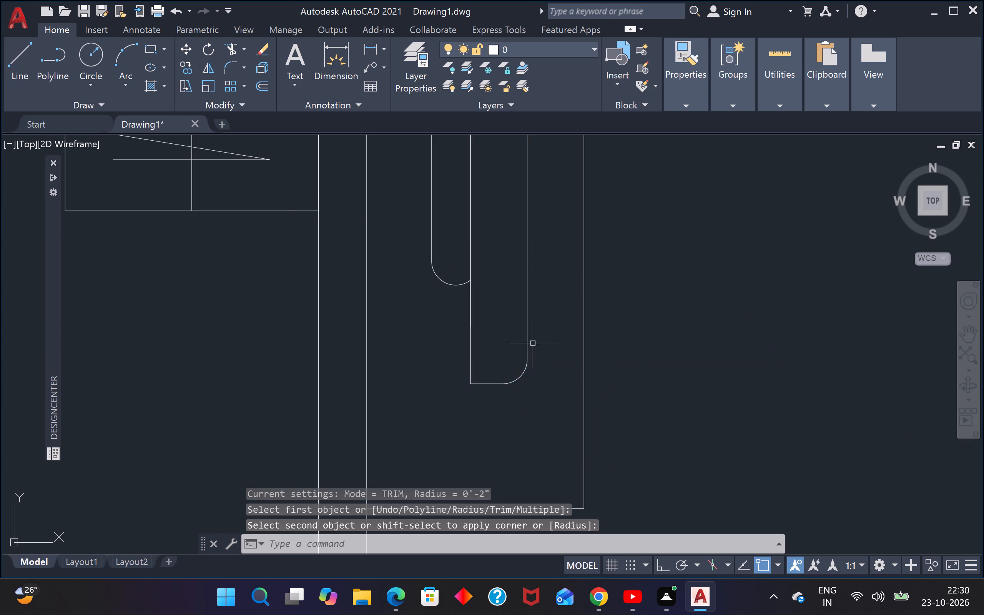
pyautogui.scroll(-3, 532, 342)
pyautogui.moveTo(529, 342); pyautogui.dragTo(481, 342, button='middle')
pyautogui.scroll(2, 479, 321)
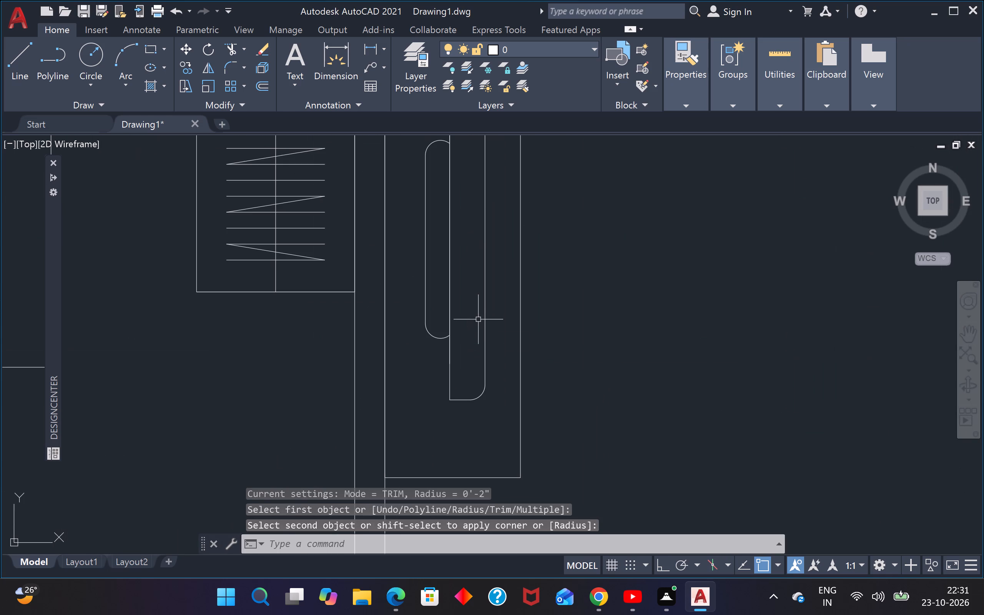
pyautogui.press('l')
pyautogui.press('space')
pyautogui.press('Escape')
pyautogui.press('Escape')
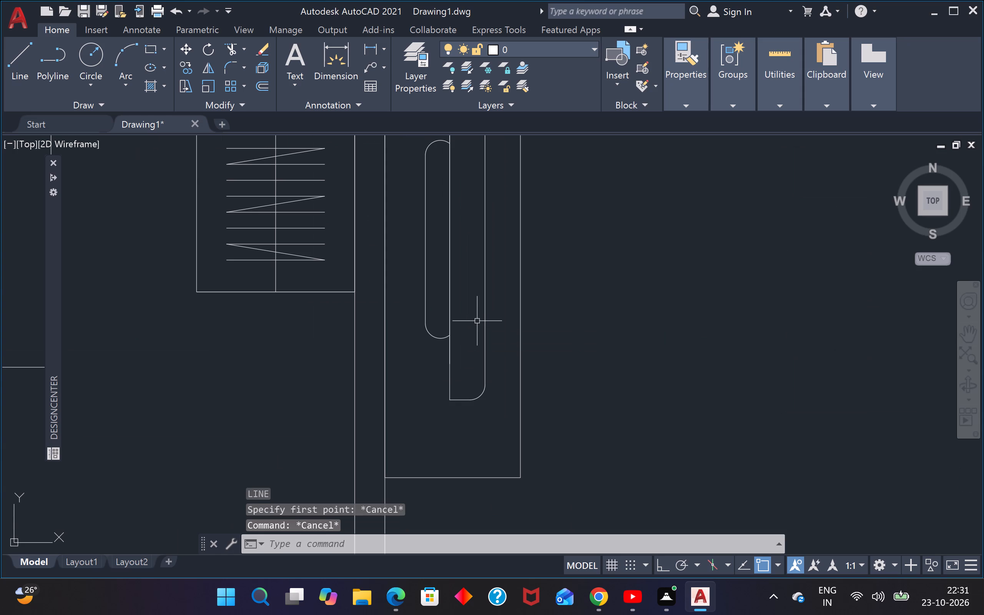
# Copy the complete wall unit into the lower-right bedroom, against the wall behind the kitchen stove and facing the bed.
pyautogui.scroll(-2, 474, 324)
pyautogui.moveTo(517, 291); pyautogui.dragTo(487, 272, button='middle')
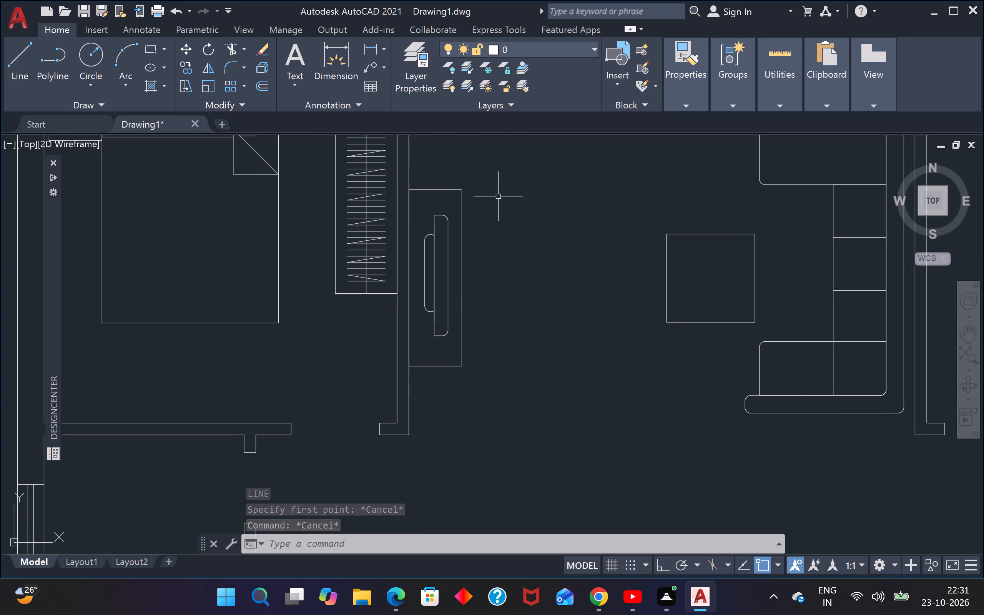
pyautogui.press('Escape')
pyautogui.press('Escape')
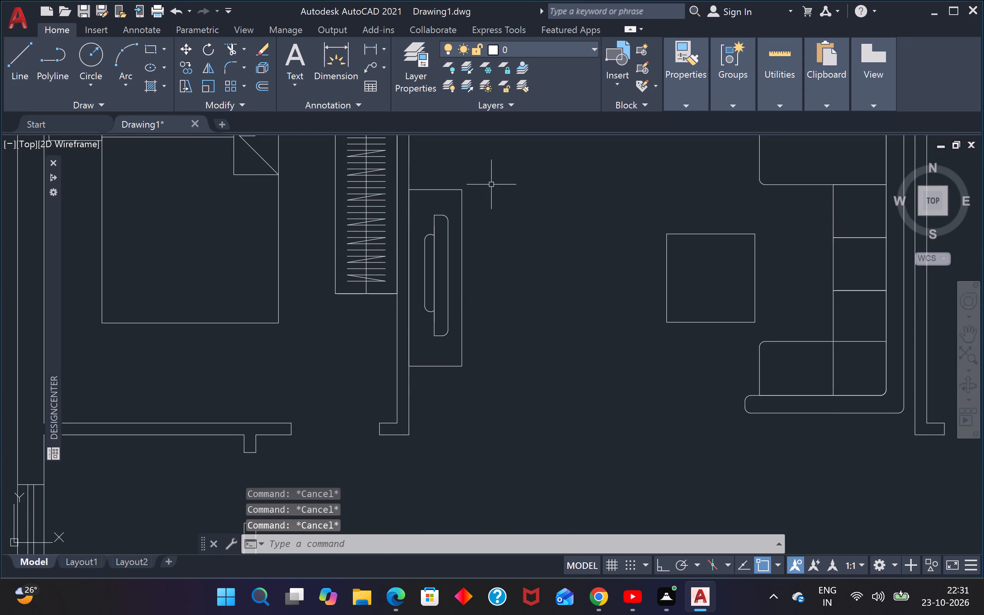
pyautogui.click(482, 169)
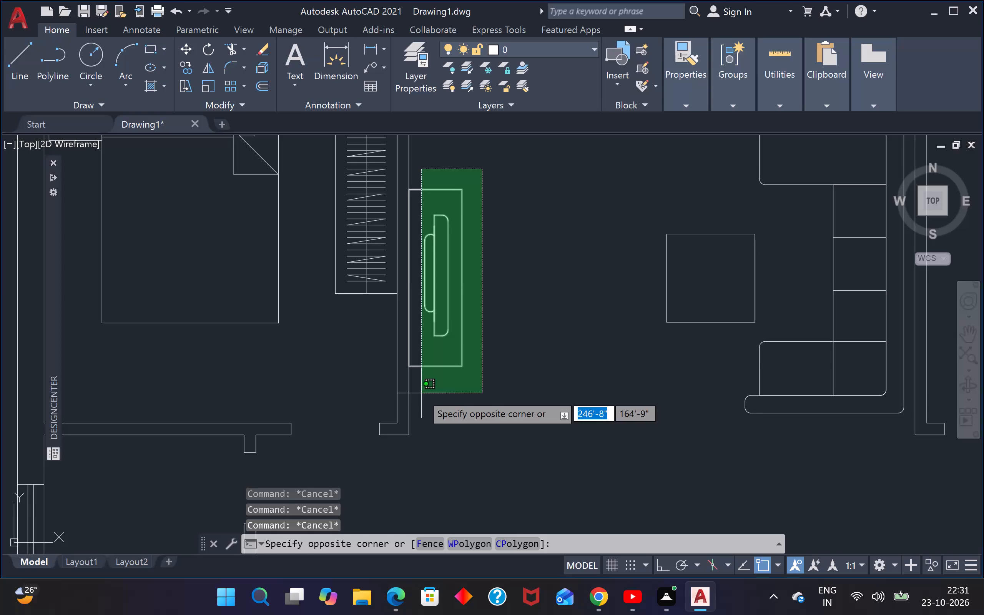
pyautogui.click(421, 393)
pyautogui.write('CO')
pyautogui.press('Return')
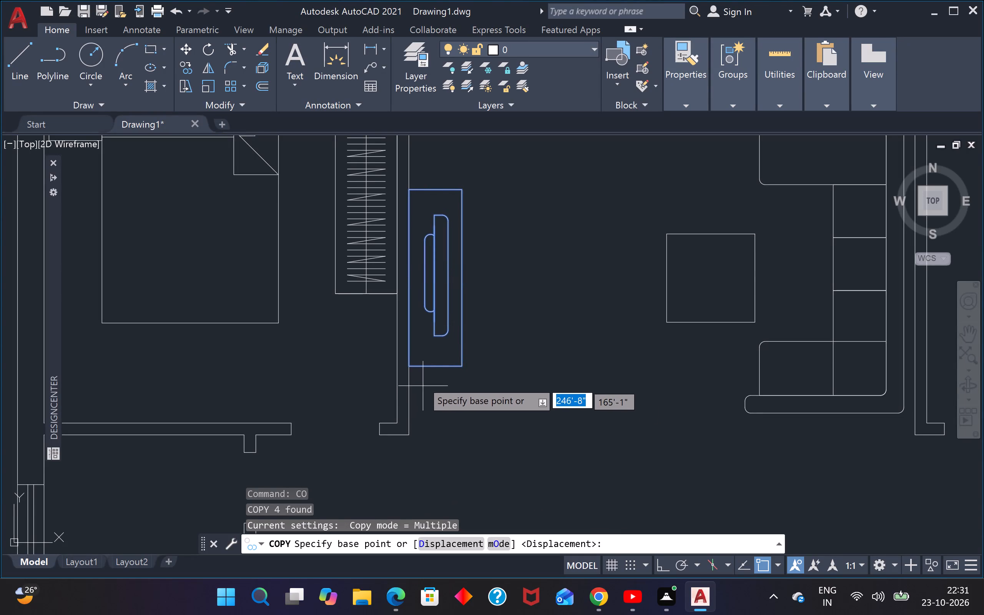
pyautogui.click(408, 262)
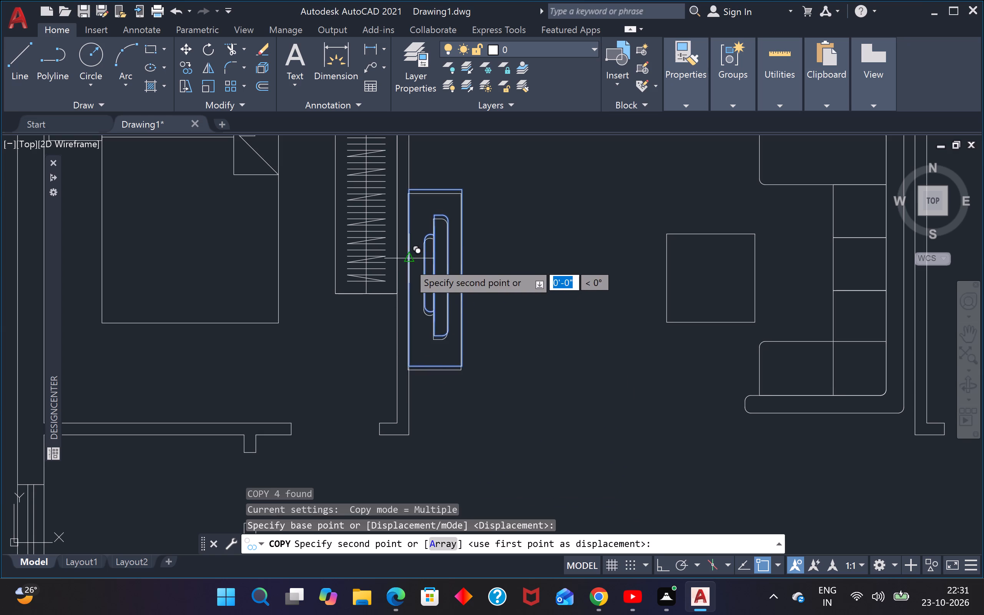
pyautogui.scroll(-4, 416, 295)
pyautogui.scroll(3, 509, 401)
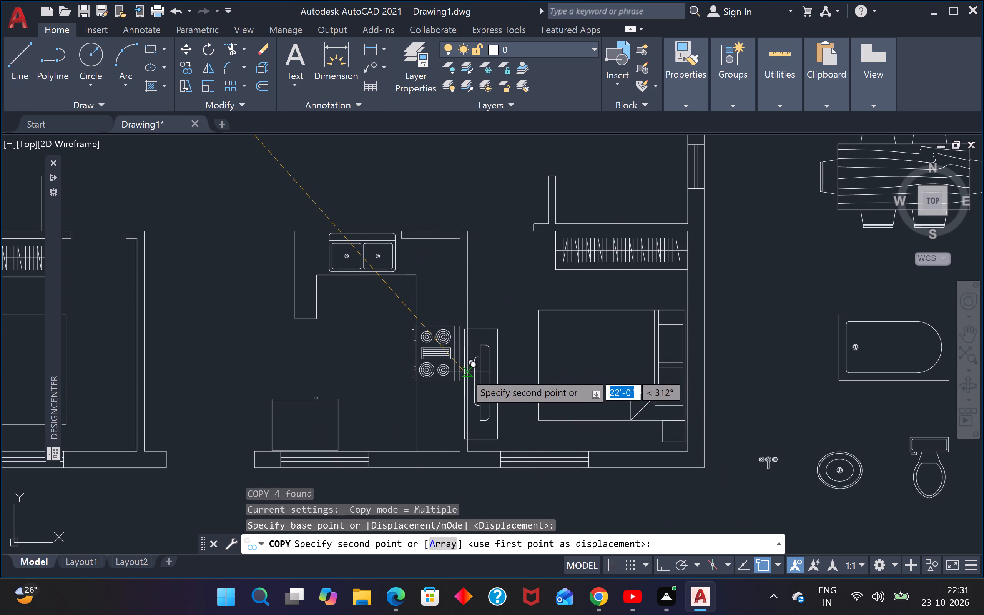
pyautogui.scroll(2, 473, 385)
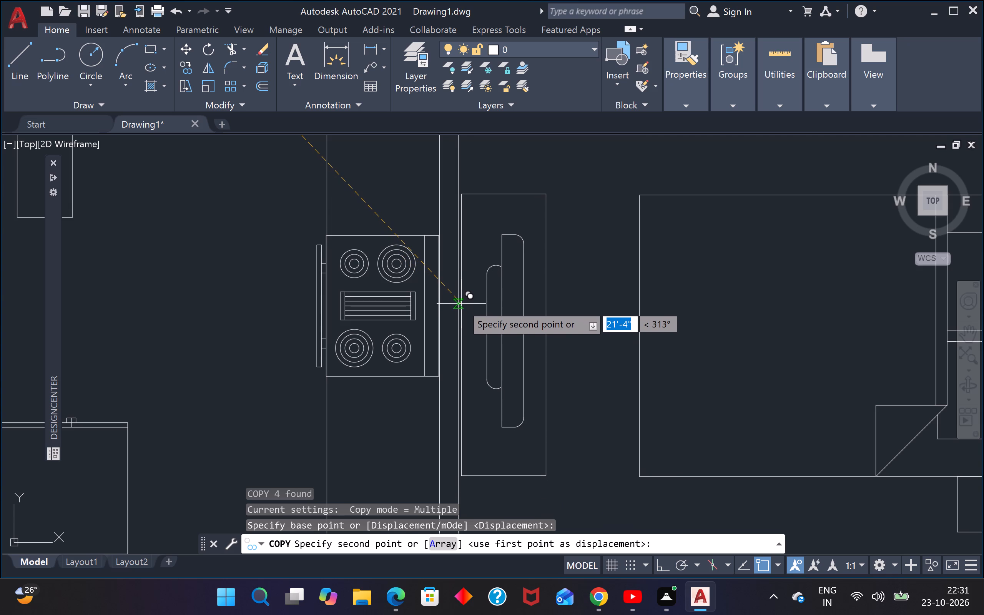
pyautogui.click(461, 304)
# Place another copy of the wall unit in the open hall, about 9'-6" from the original toward the kitchen.
pyautogui.scroll(-3, 463, 307)
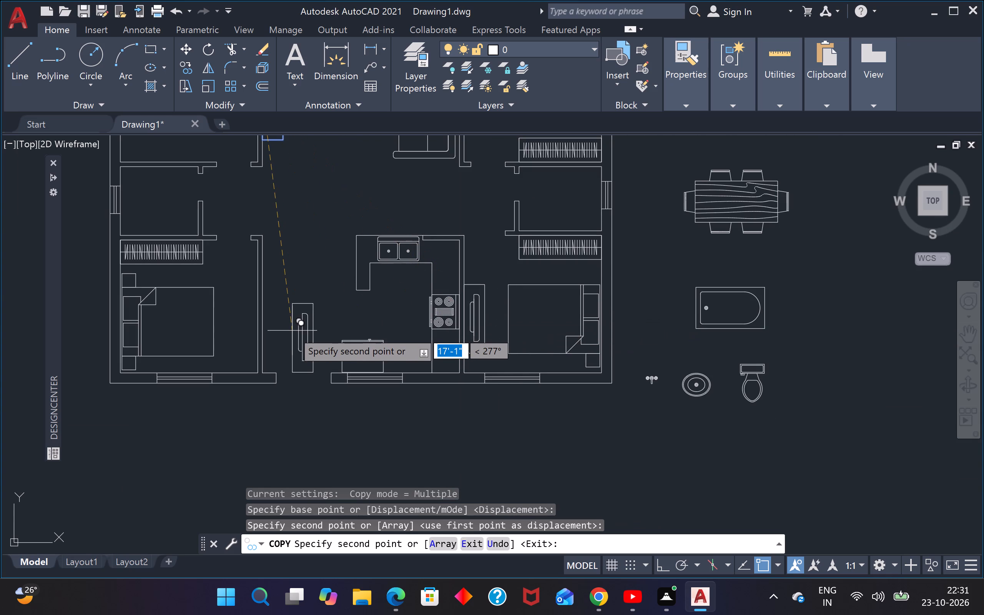
pyautogui.scroll(1, 290, 344)
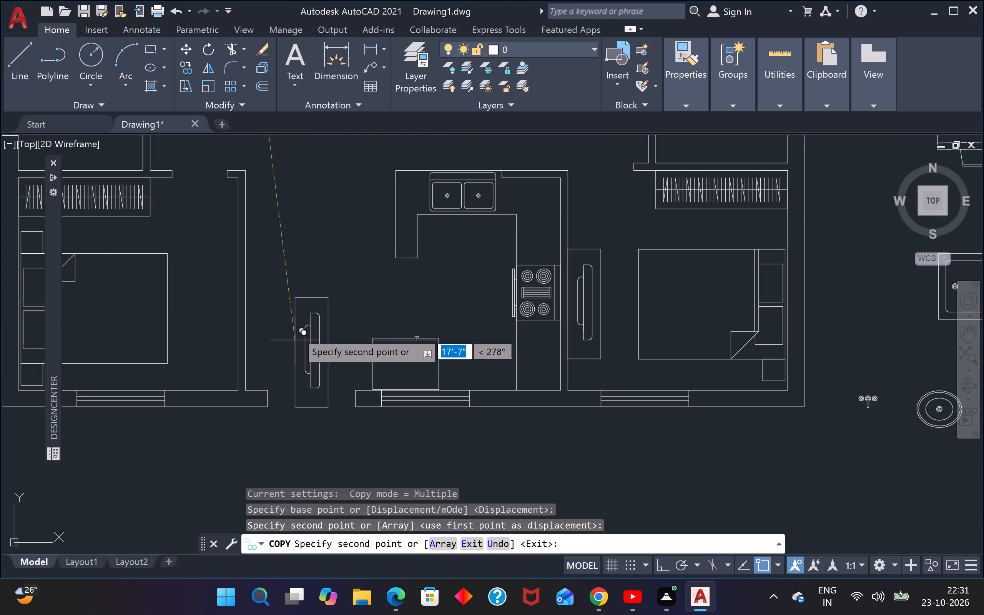
pyautogui.scroll(-2, 304, 273)
pyautogui.moveTo(302, 269); pyautogui.dragTo(308, 350, button='middle')
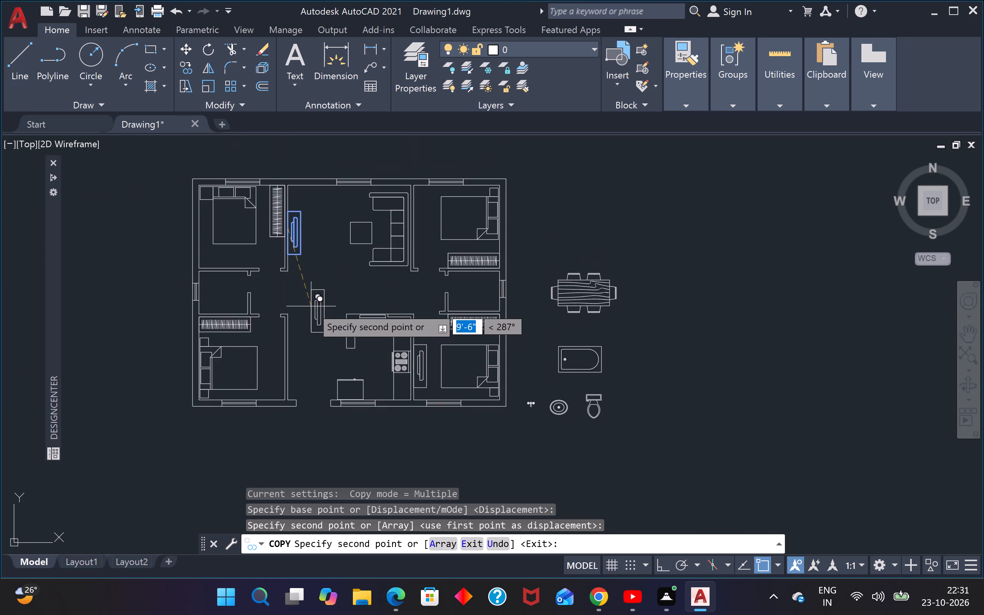
pyautogui.click(311, 306)
pyautogui.press('Escape')
# Rotate the hall copy of the wall unit 180° about its upper-right corner.
pyautogui.scroll(3, 313, 298)
pyautogui.click(367, 228)
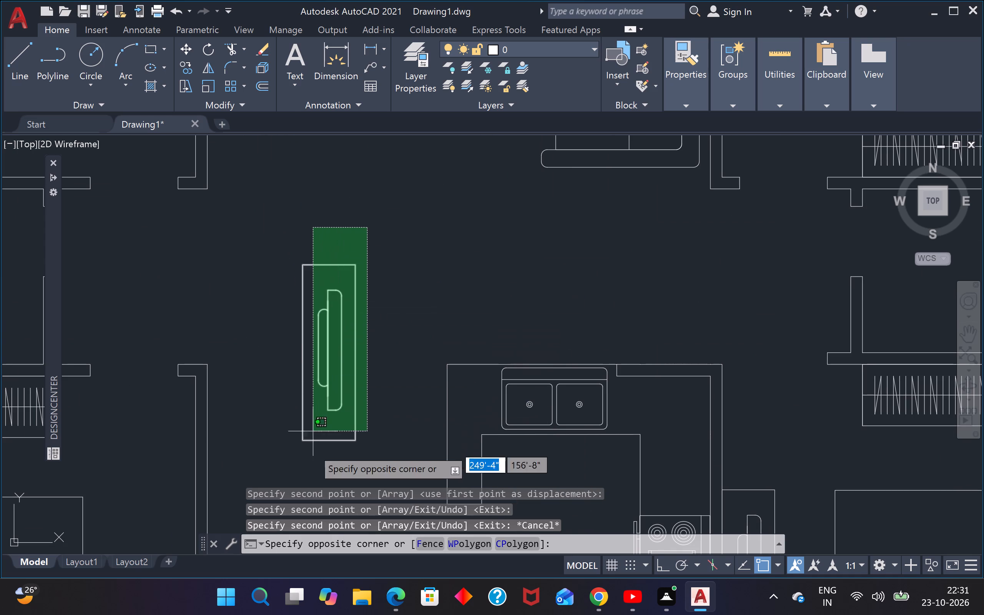
pyautogui.click(288, 458)
pyautogui.write('RO')
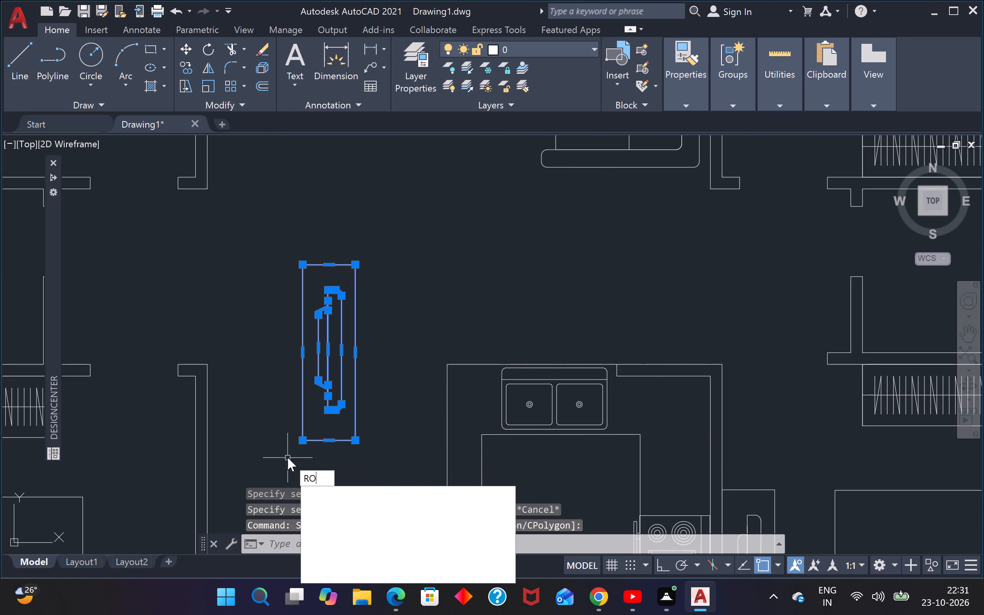
pyautogui.press('Return')
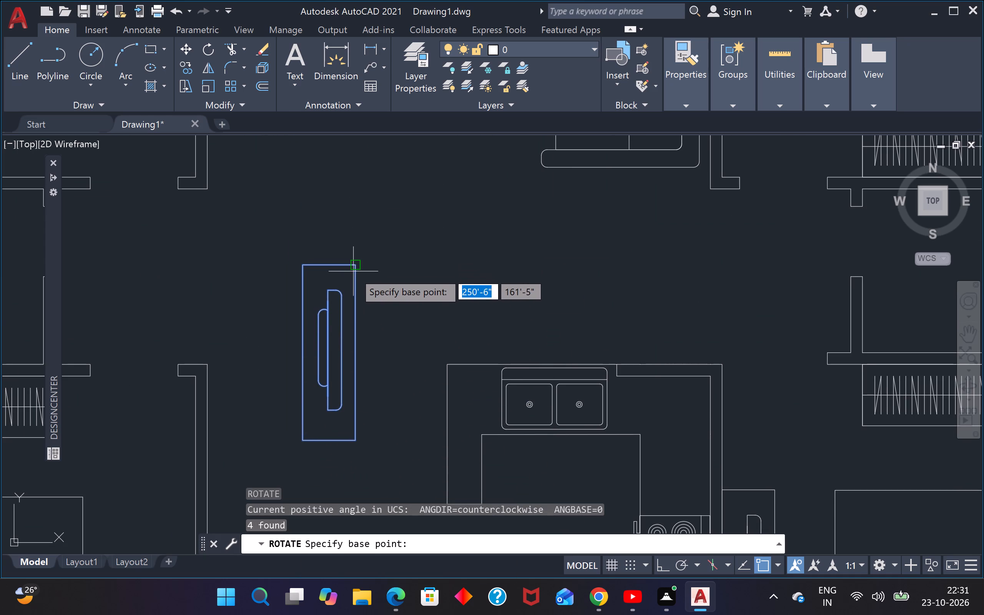
pyautogui.click(354, 268)
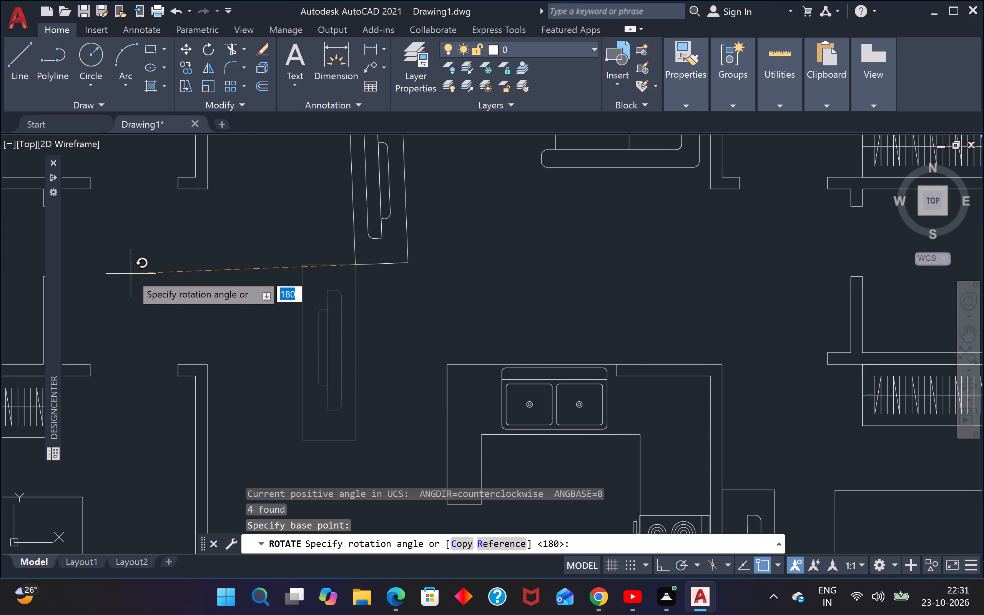
pyautogui.press('F8')
pyautogui.click(152, 253)
pyautogui.scroll(-3, 158, 253)
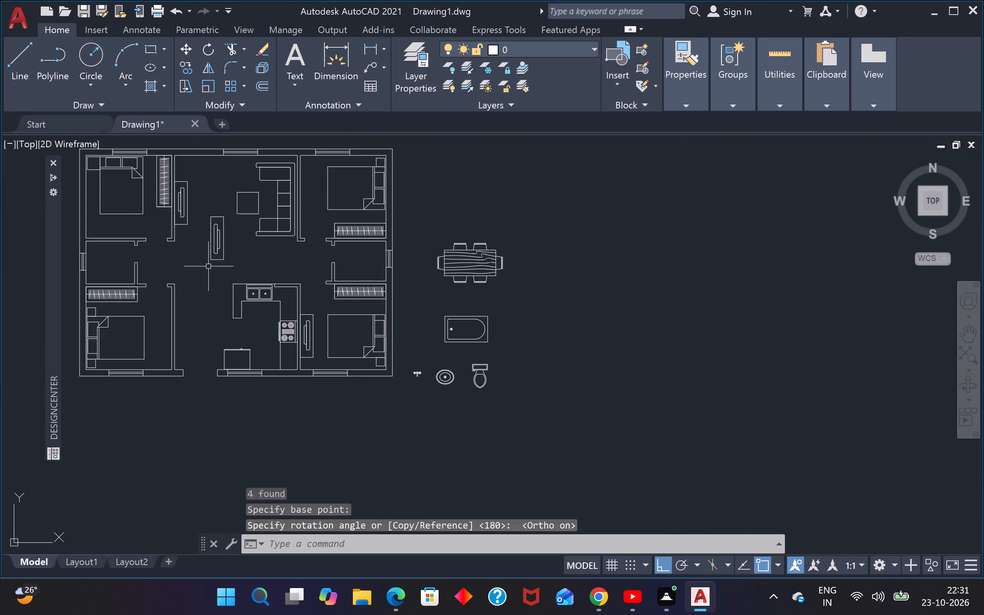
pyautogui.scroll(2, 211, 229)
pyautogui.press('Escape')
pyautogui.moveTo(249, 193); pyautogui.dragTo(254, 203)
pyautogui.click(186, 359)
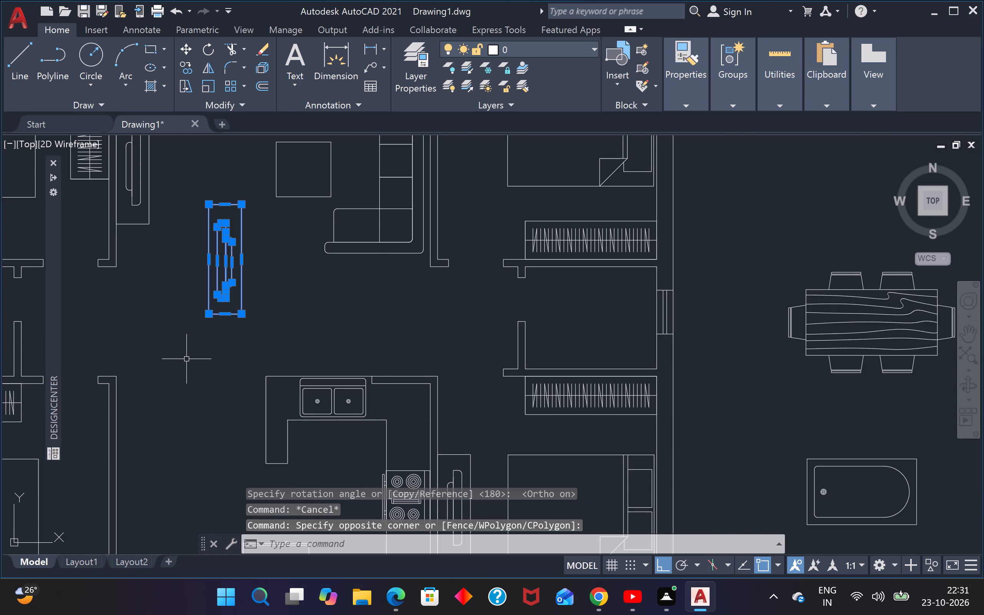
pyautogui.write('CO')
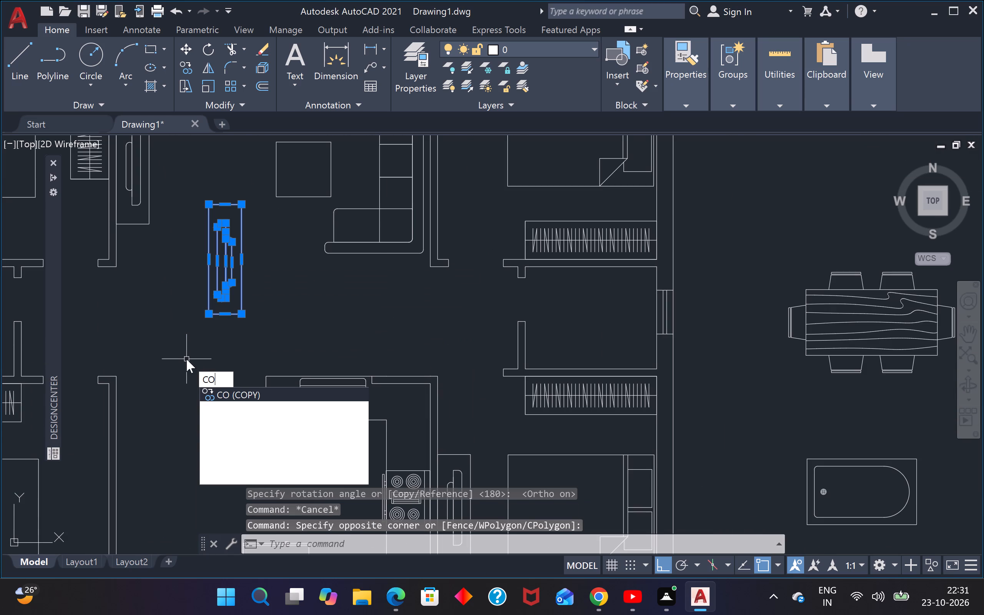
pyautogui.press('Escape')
# Move the rotated wall unit by its long edge's midpoint into the lower-left bedroom, against the wall facing the bed.
pyautogui.moveTo(251, 181); pyautogui.dragTo(252, 187)
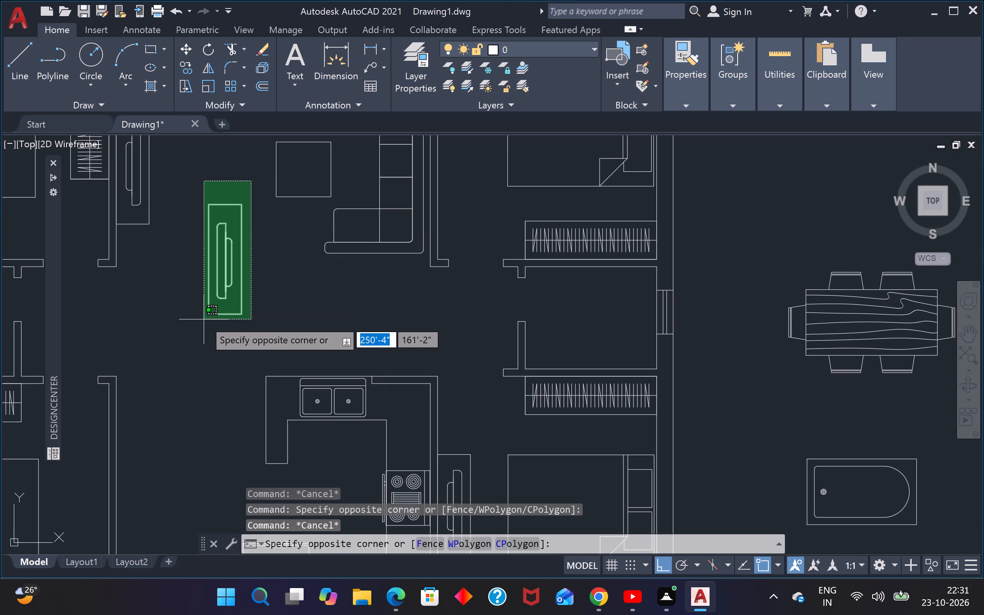
pyautogui.click(204, 319)
pyautogui.write('M')
pyautogui.press('space')
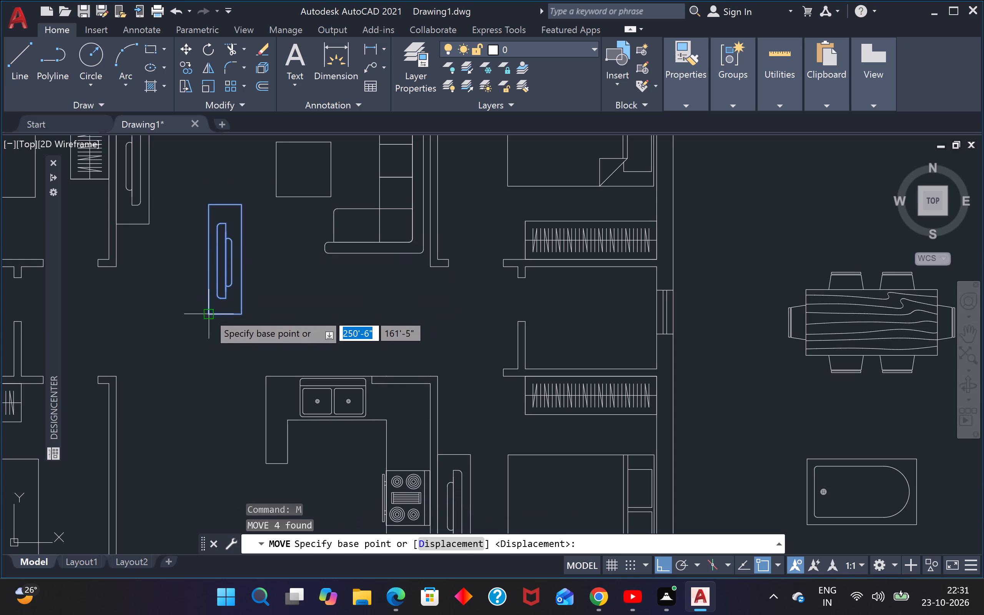
pyautogui.click(239, 259)
pyautogui.scroll(-3, 239, 264)
pyautogui.scroll(2, 208, 343)
pyautogui.press('F8')
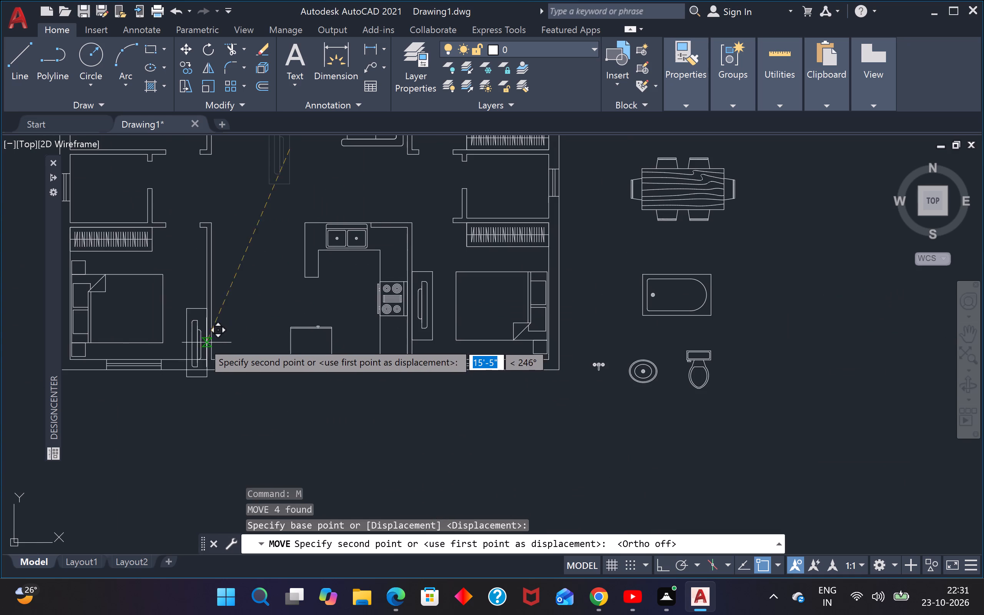
pyautogui.scroll(2, 200, 311)
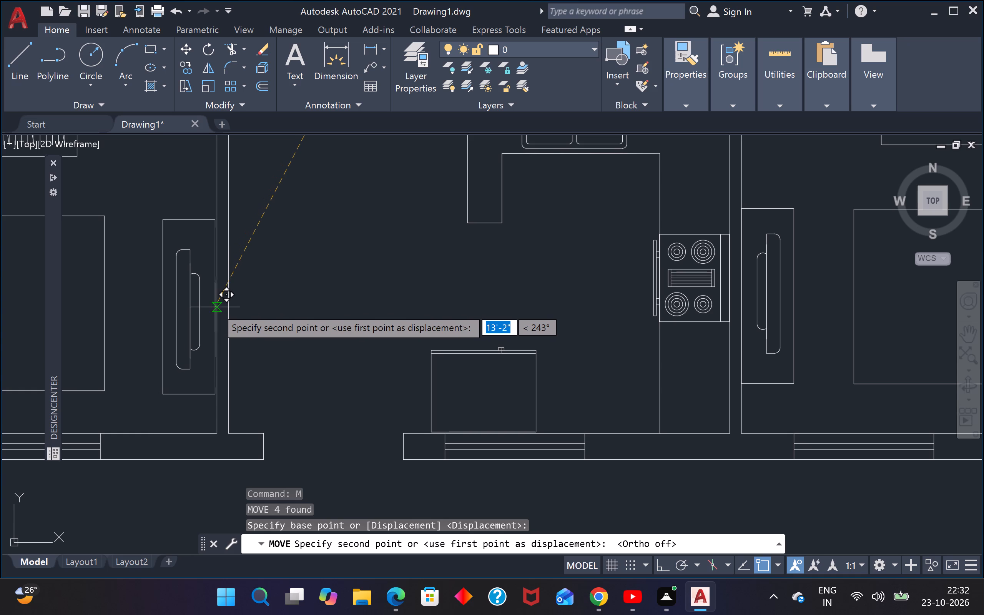
pyautogui.click(216, 307)
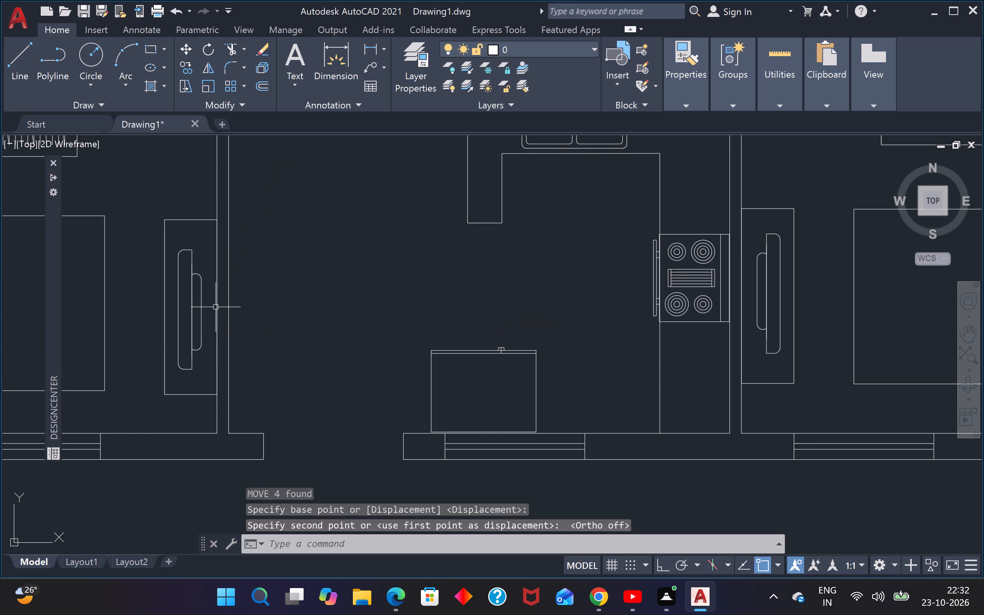
# Rotate the six-seat dining table block a quarter turn clockwise about the tabletop's upper-right corner so its length runs vertically.
pyautogui.scroll(-2, 216, 307)
pyautogui.moveTo(235, 307); pyautogui.dragTo(302, 315, button='middle')
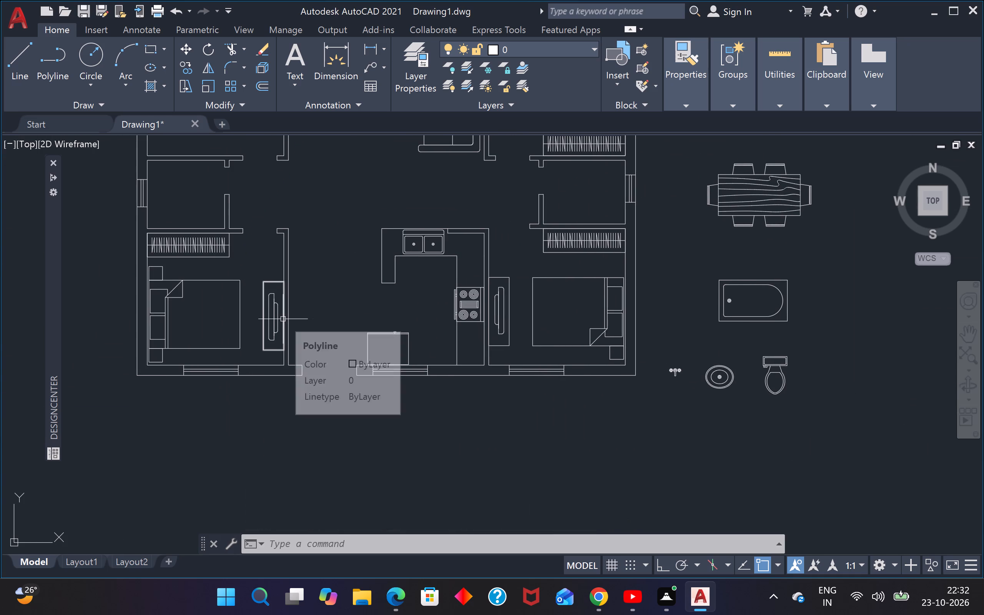
pyautogui.scroll(-2, 756, 218)
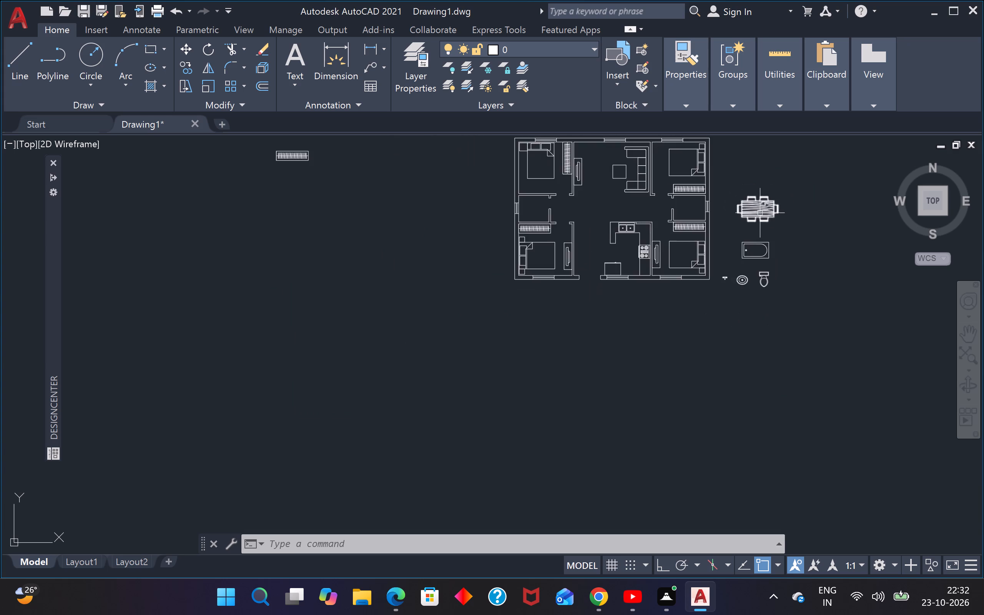
pyautogui.scroll(1, 763, 194)
pyautogui.click(773, 189)
pyautogui.click(741, 219)
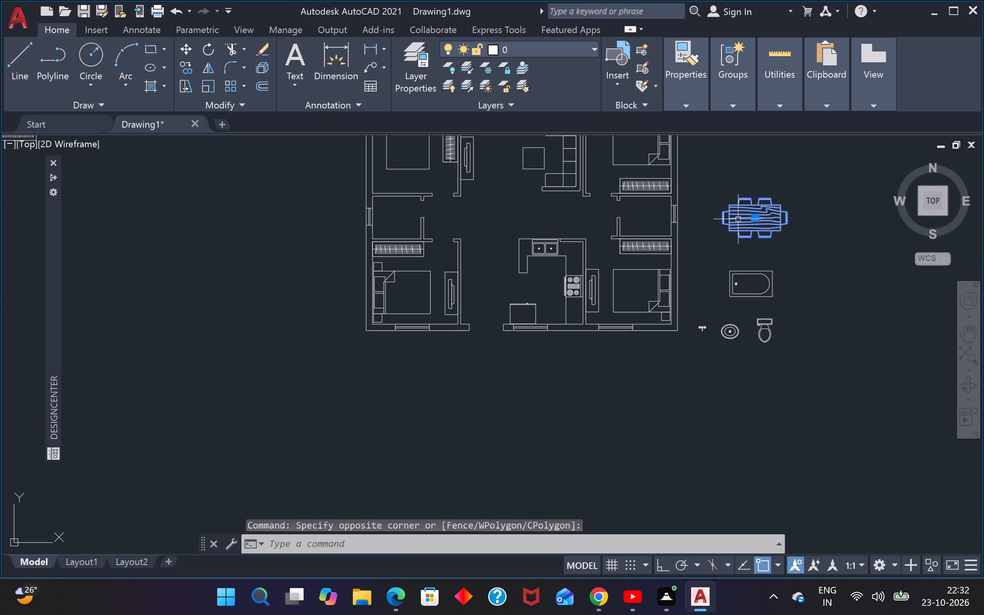
pyautogui.press('r')
pyautogui.press('o')
pyautogui.press('Return')
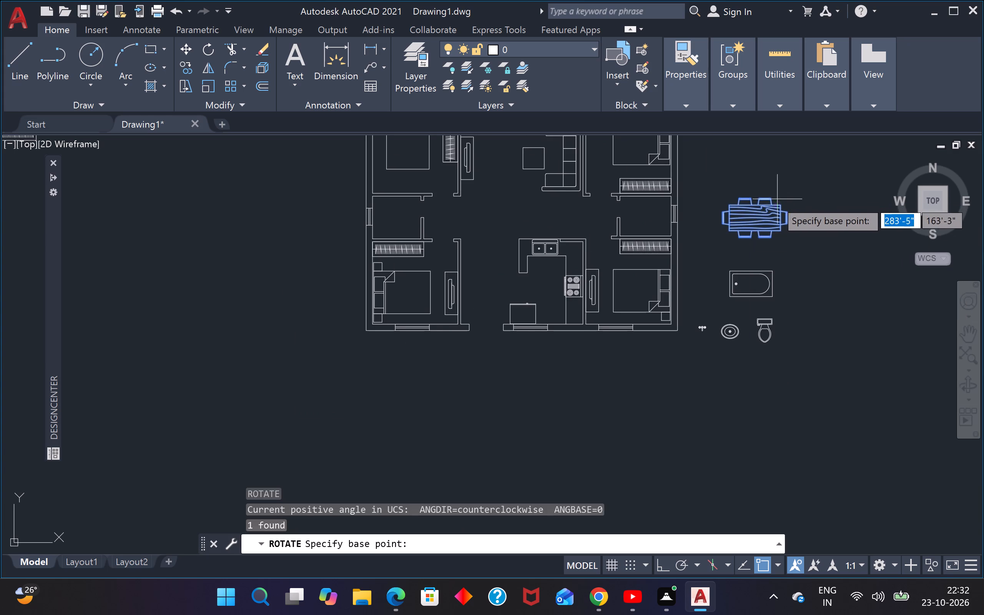
pyautogui.click(781, 204)
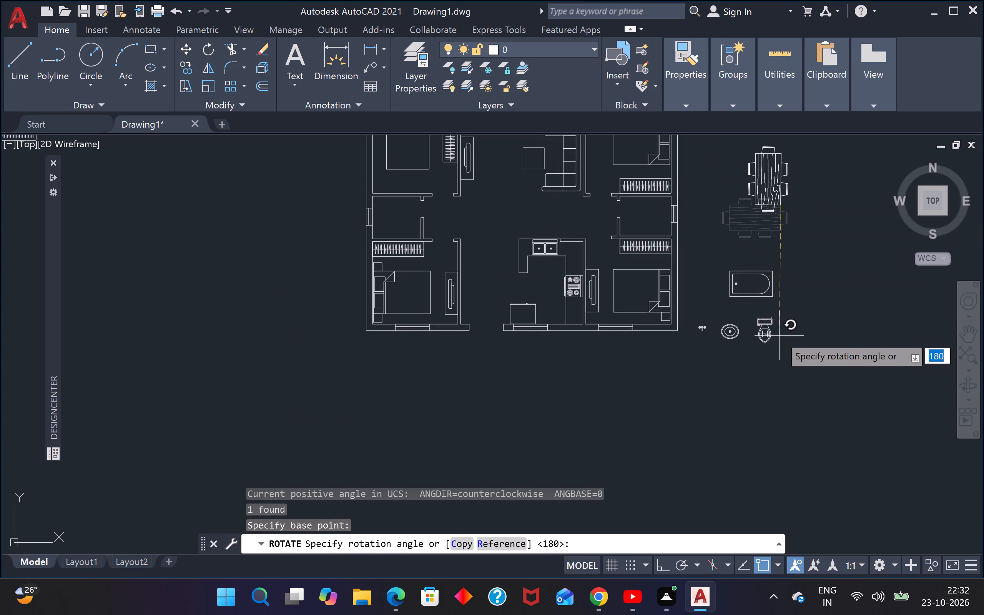
pyautogui.press('F8')
pyautogui.click(785, 335)
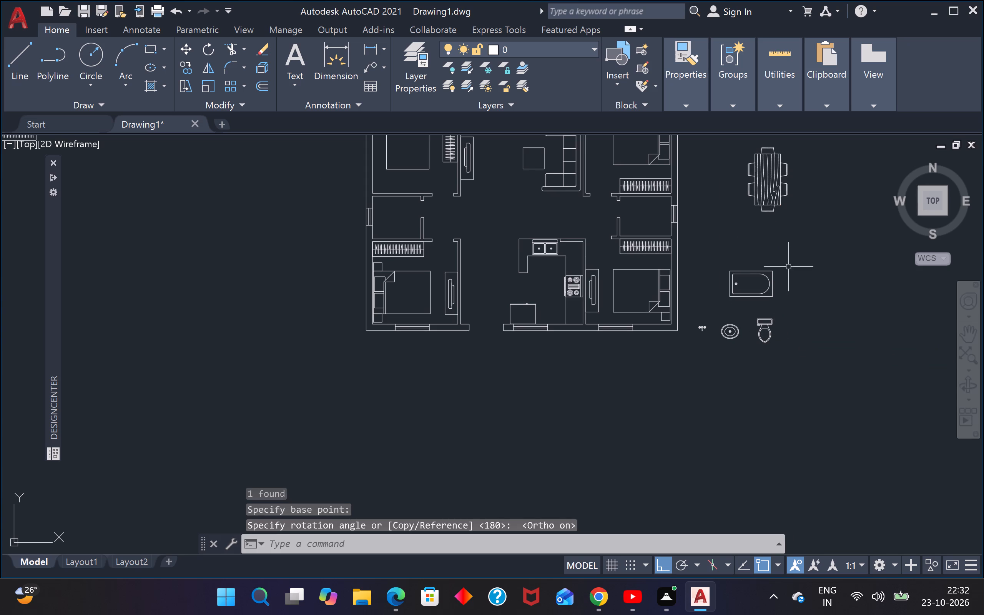
pyautogui.scroll(-1, 788, 267)
pyautogui.press('Escape')
pyautogui.press('Escape')
# Open the dining table block in the Block Editor and erase all the wood-grain lines from the tabletop.
pyautogui.doubleClick(785, 212)
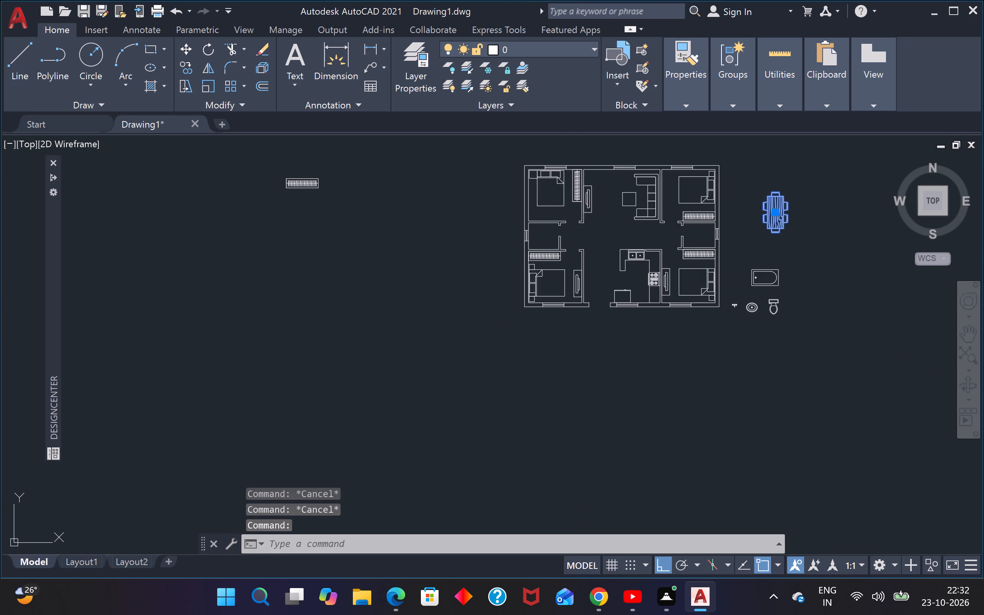
pyautogui.click(492, 399)
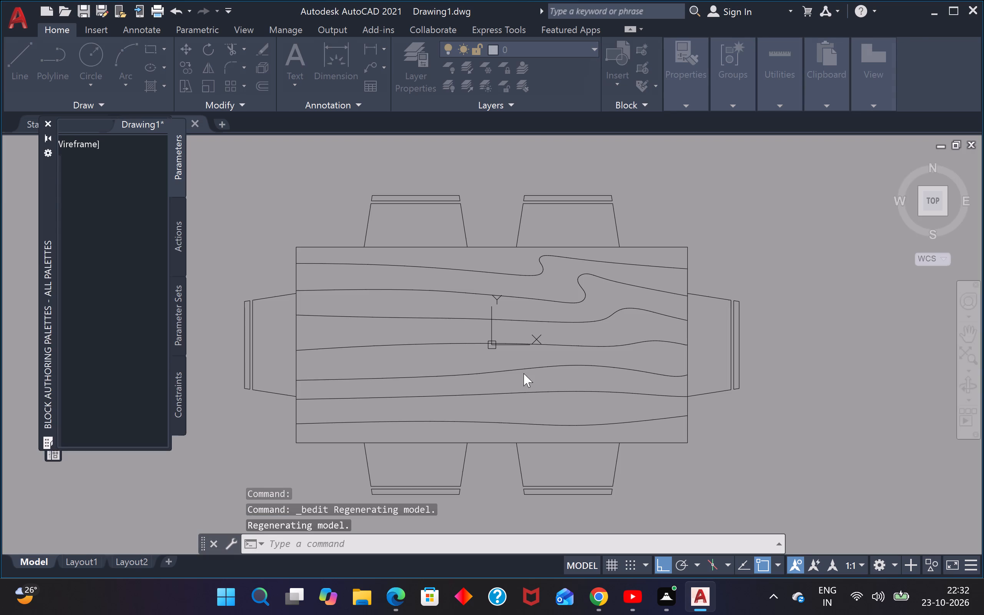
pyautogui.click(519, 261)
pyautogui.click(404, 354)
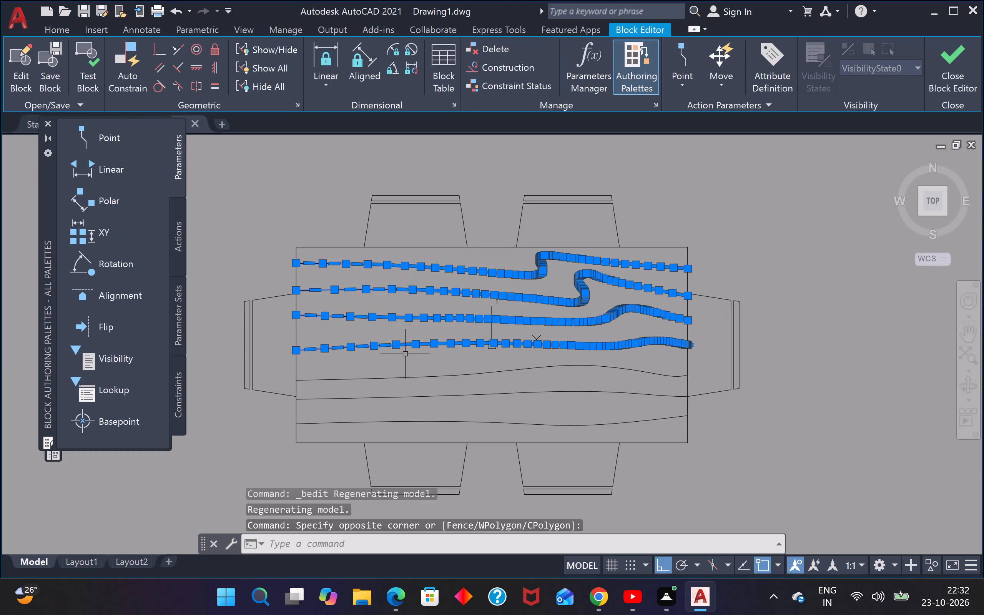
pyautogui.press('Delete')
pyautogui.click(434, 316)
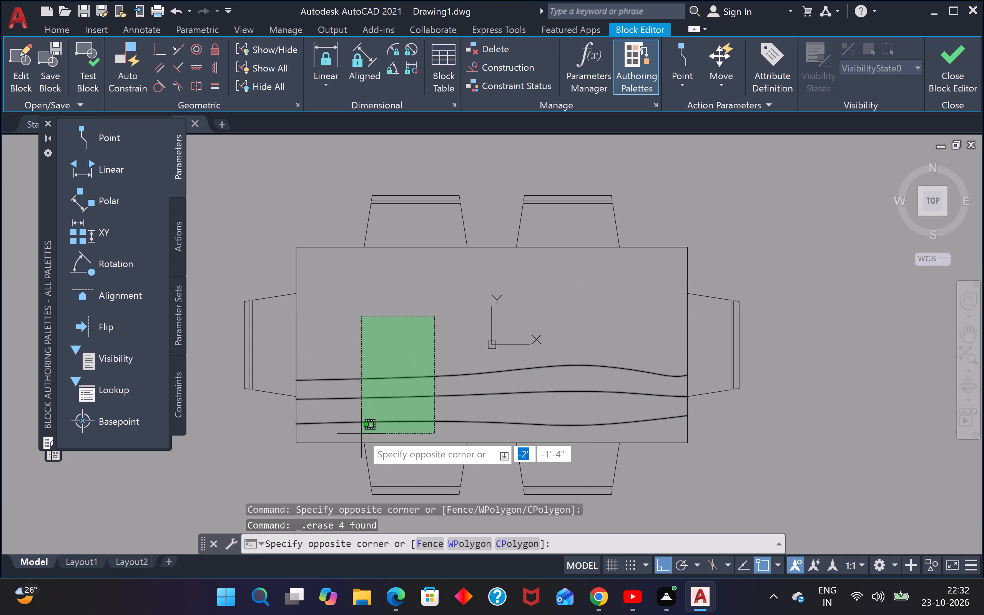
pyautogui.click(361, 434)
pyautogui.press('Delete')
# Fillet both outer back corners of the first chair on the table's upper long side with a 2" radius.
pyautogui.write('F')
pyautogui.press('space')
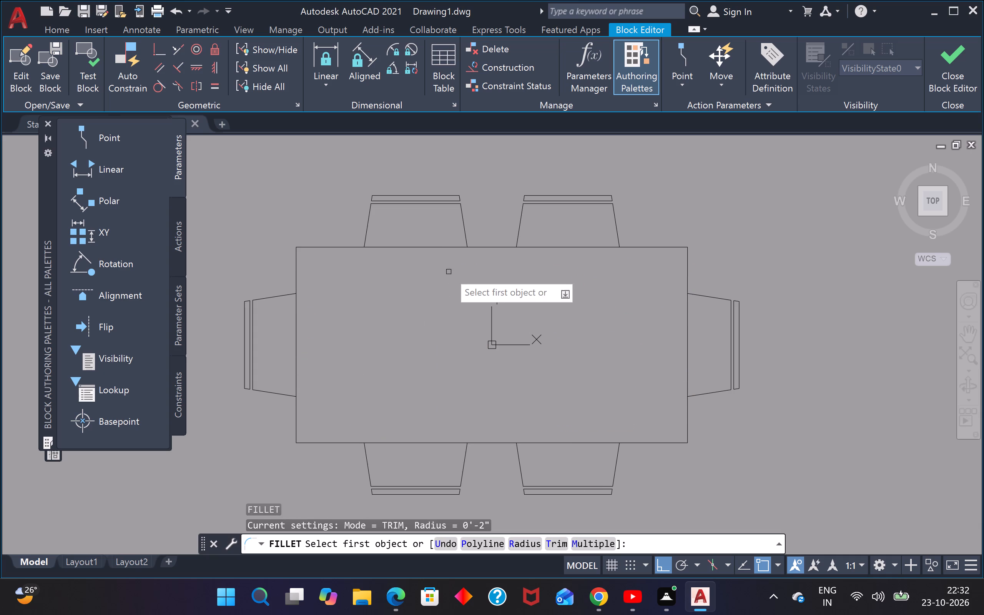
pyautogui.click(371, 210)
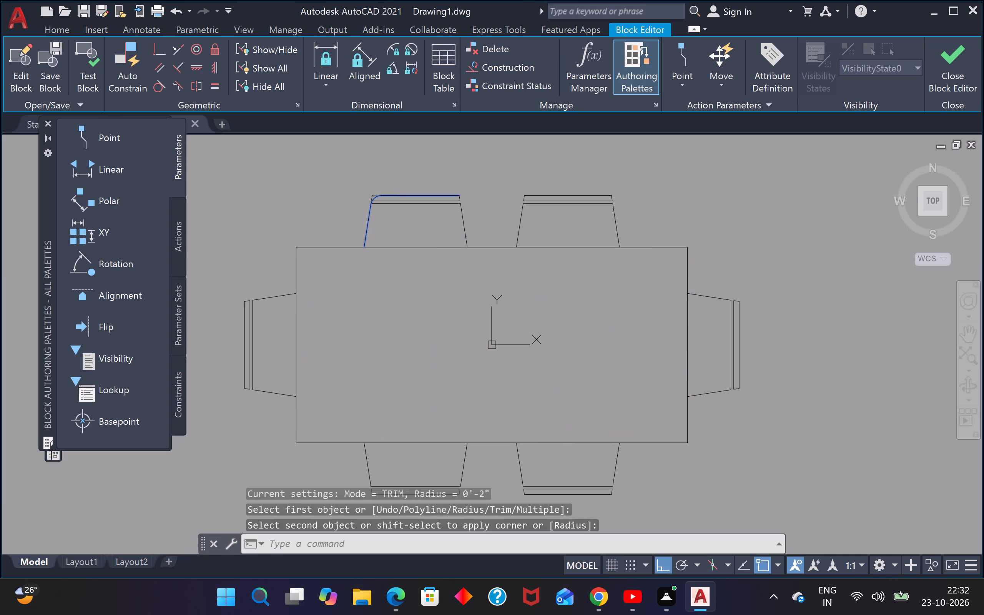
pyautogui.click(393, 196)
pyautogui.press('space')
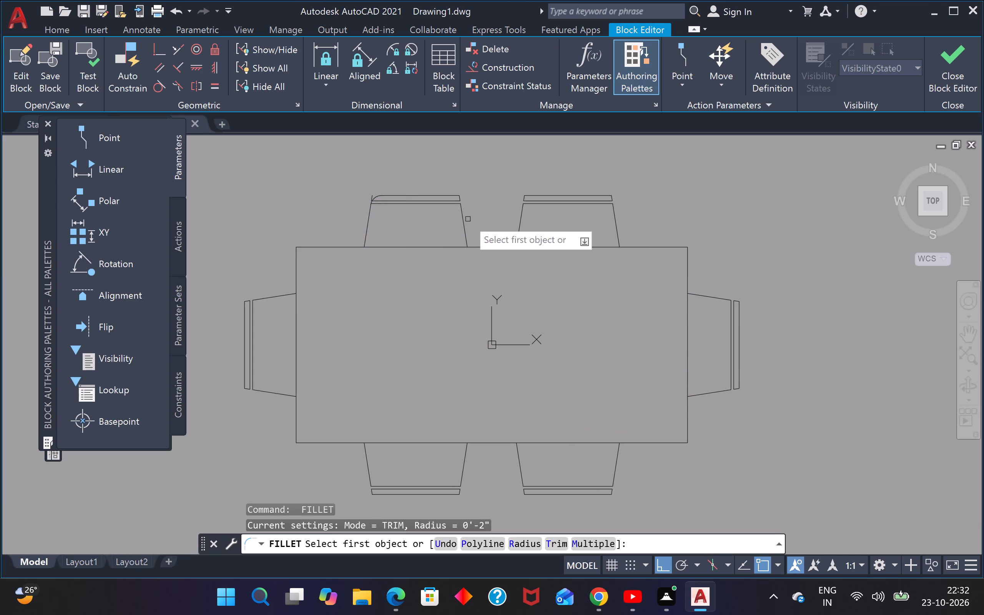
pyautogui.click(464, 218)
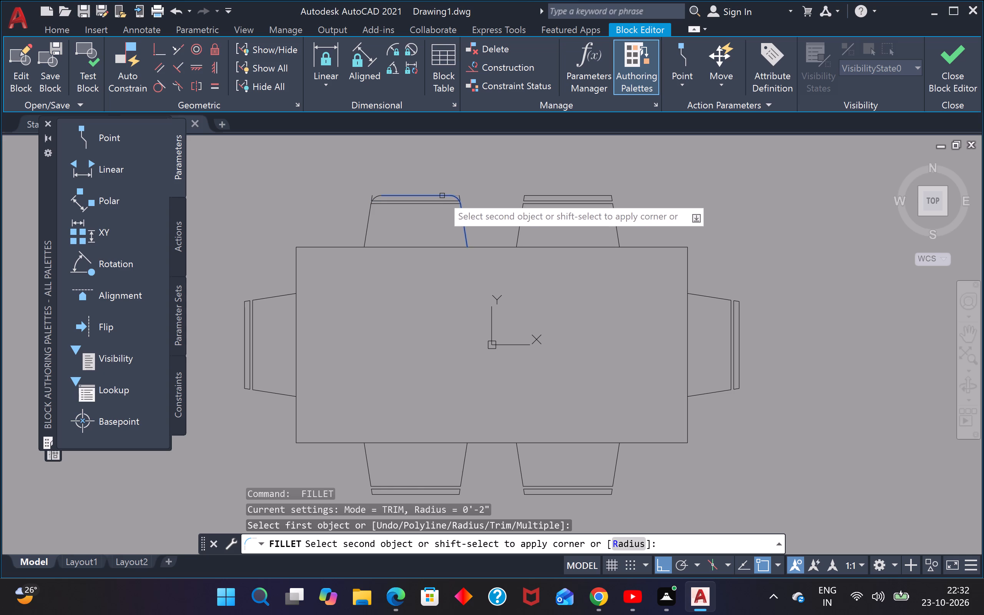
pyautogui.click(442, 196)
# Fillet both outer back corners of the second chair on the table's upper long side with a 2" radius.
pyautogui.scroll(1, 592, 214)
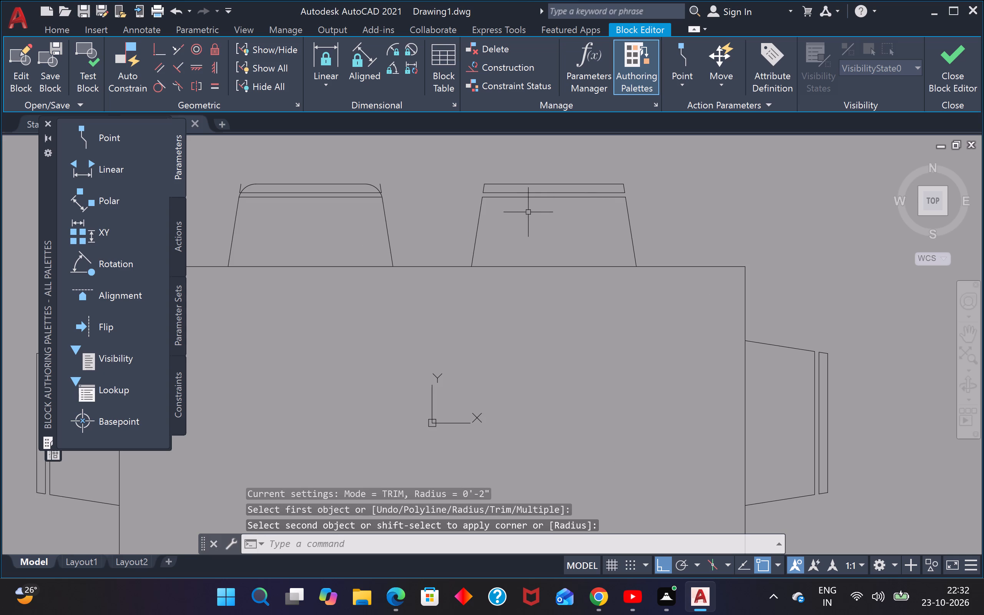
pyautogui.press('space')
pyautogui.click(480, 215)
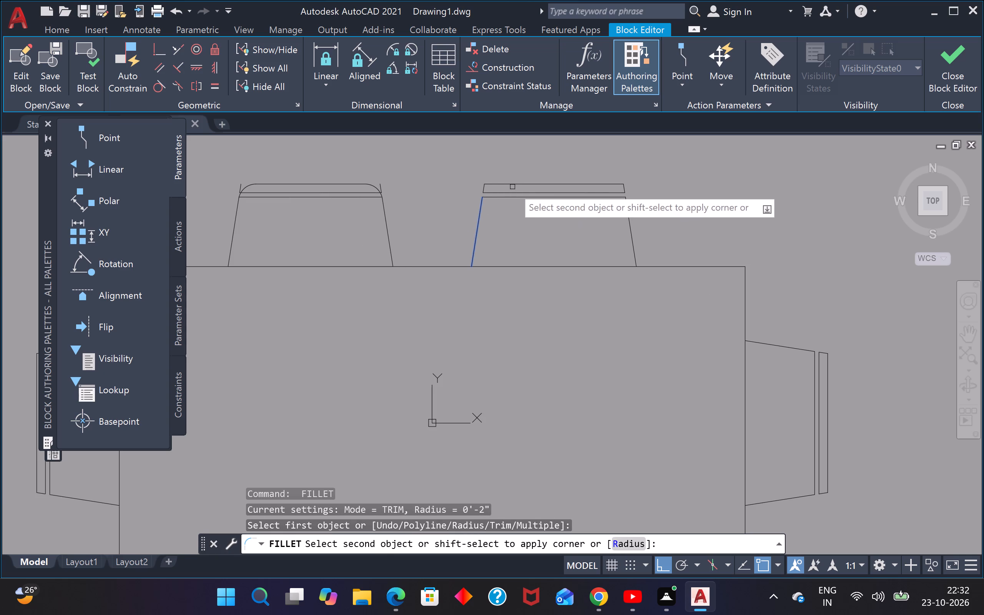
pyautogui.click(513, 184)
pyautogui.press('space')
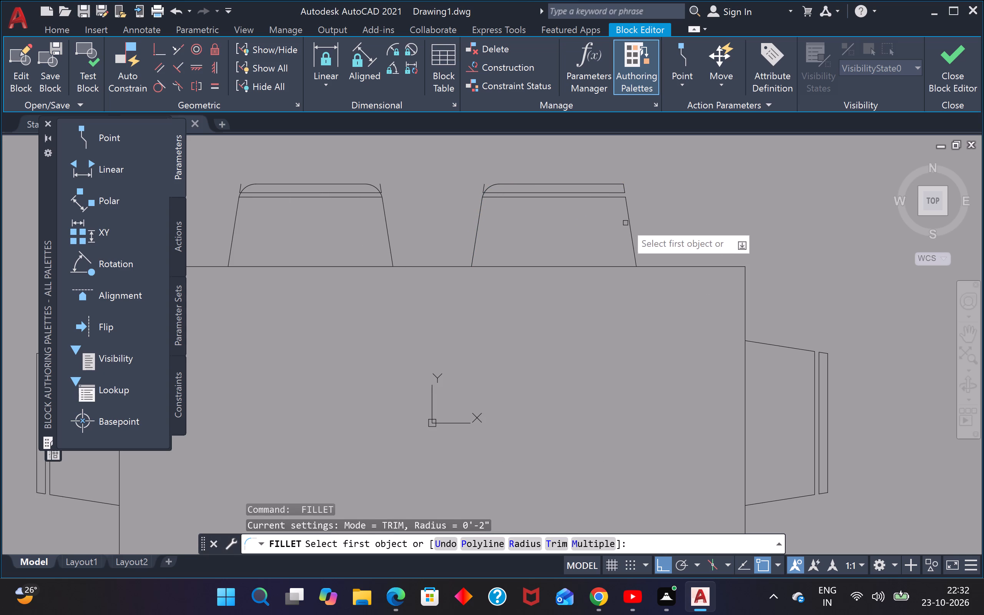
pyautogui.moveTo(629, 222); pyautogui.dragTo(626, 215)
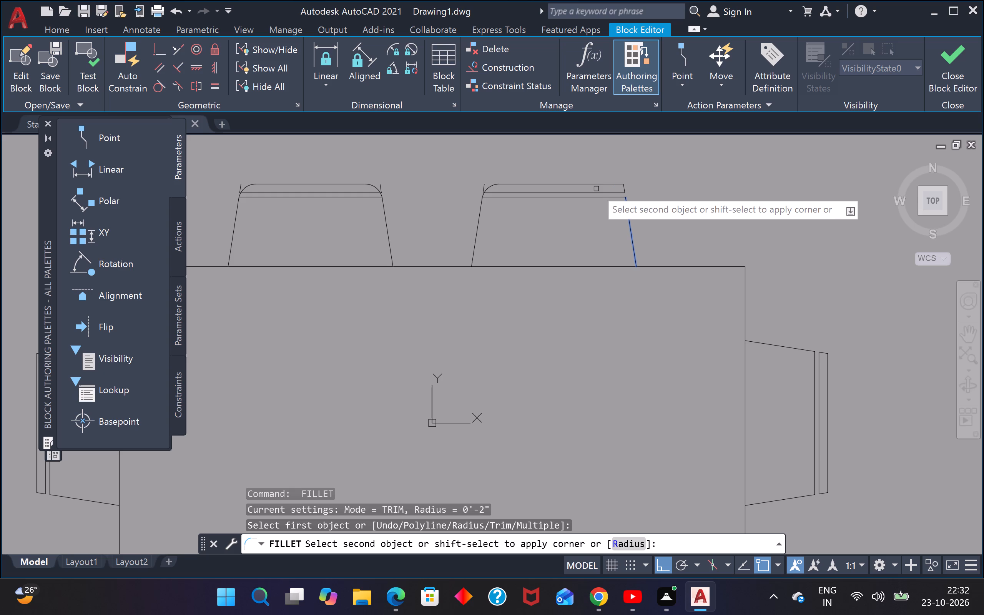
pyautogui.click(597, 184)
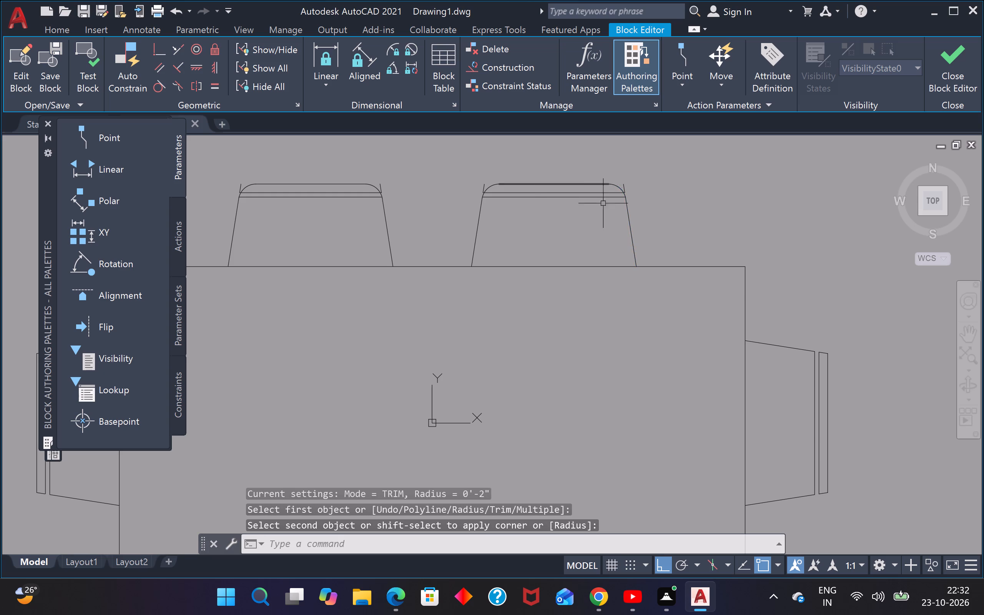
# Fillet both outer back corners of the chair at the table's right end with a 2" radius.
pyautogui.scroll(-1, 607, 214)
pyautogui.moveTo(628, 295); pyautogui.dragTo(310, 249, button='middle')
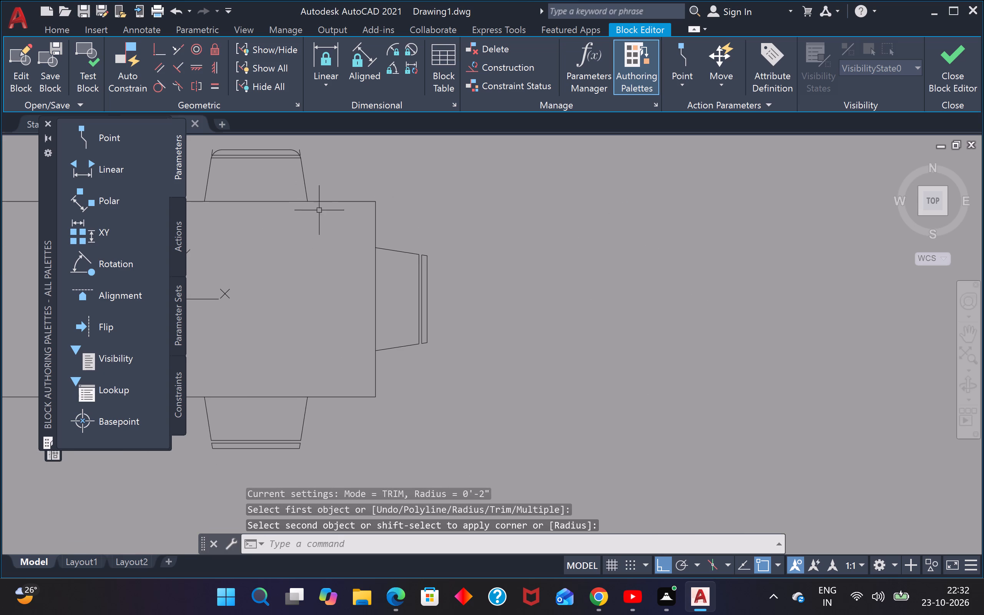
pyautogui.scroll(2, 401, 263)
pyautogui.press('space')
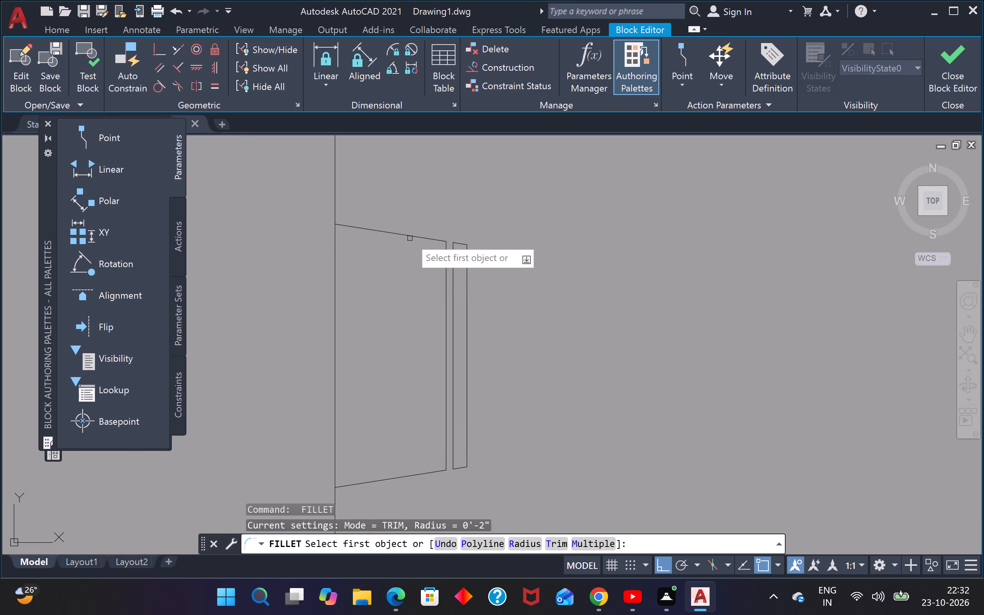
pyautogui.click(410, 235)
pyautogui.click(470, 279)
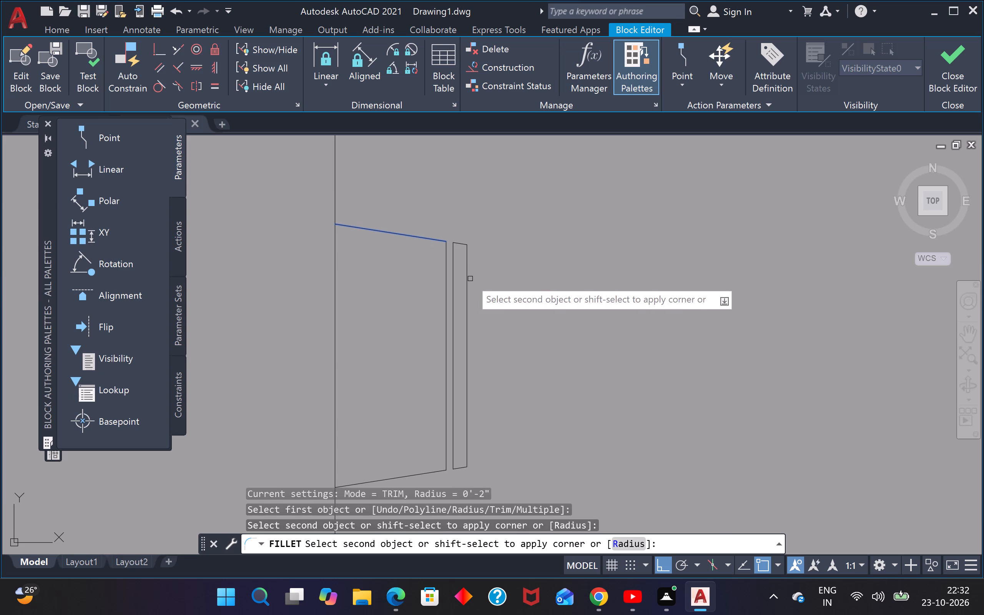
pyautogui.scroll(-2, 471, 274)
pyautogui.click(471, 282)
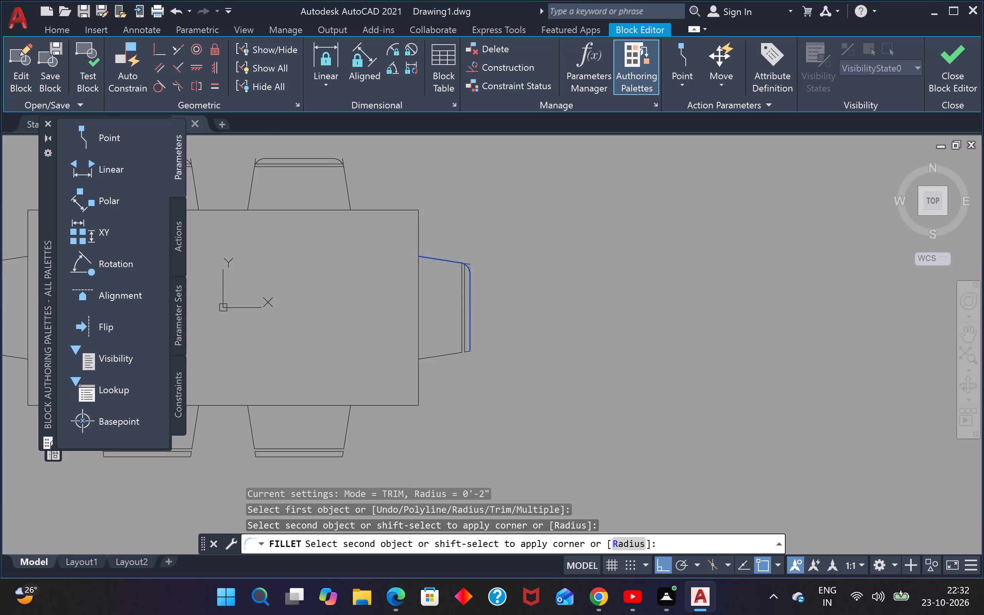
pyautogui.press('space')
pyautogui.moveTo(439, 357); pyautogui.dragTo(443, 356)
pyautogui.click(472, 329)
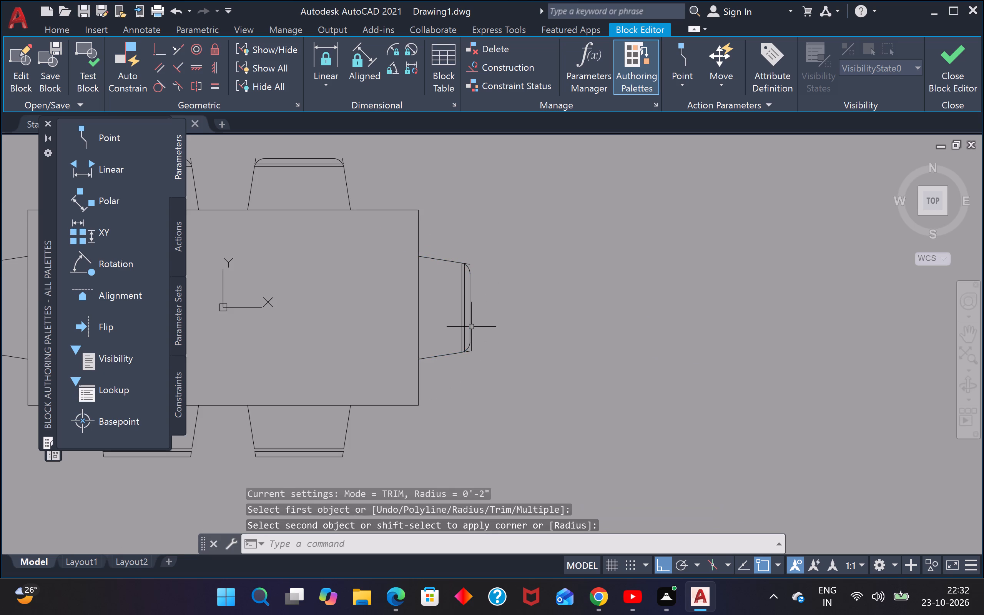
# Fillet both outer back corners of the right-hand chair on the table's lower long side with a 2" radius.
pyautogui.scroll(-3, 470, 326)
pyautogui.scroll(3, 432, 369)
pyautogui.press('space')
pyautogui.scroll(2, 439, 321)
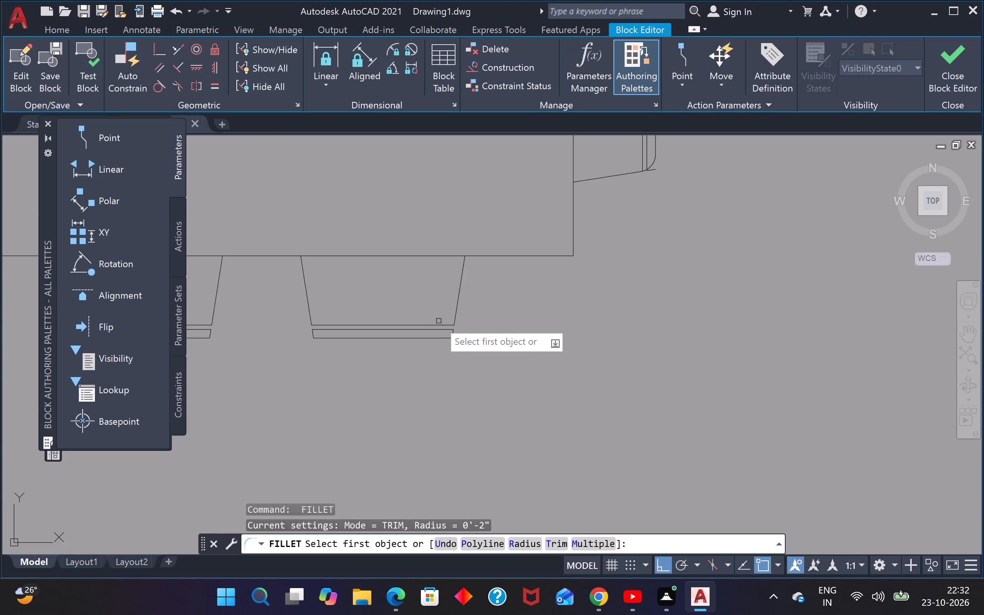
pyautogui.click(466, 293)
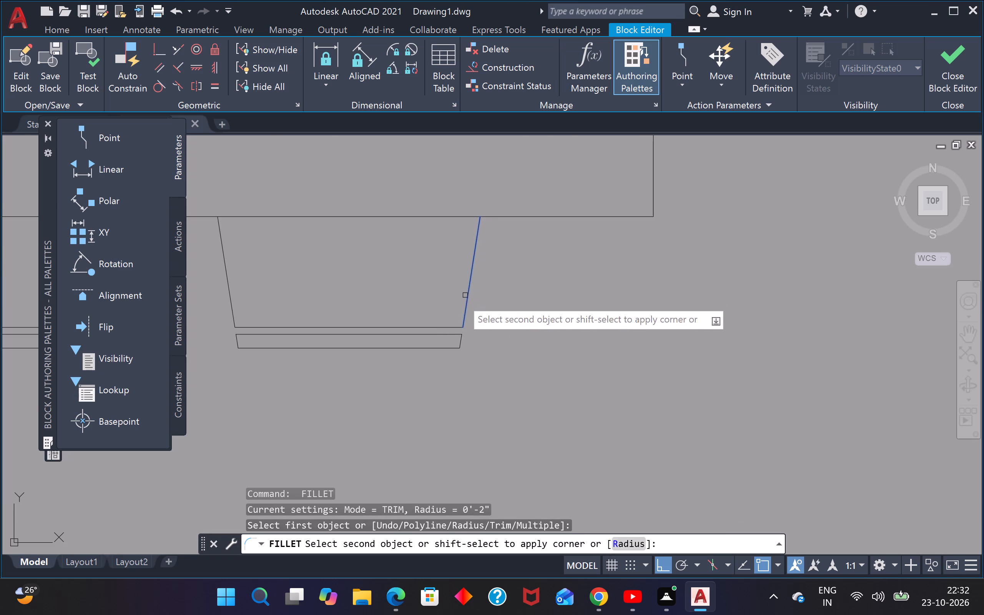
pyautogui.click(410, 347)
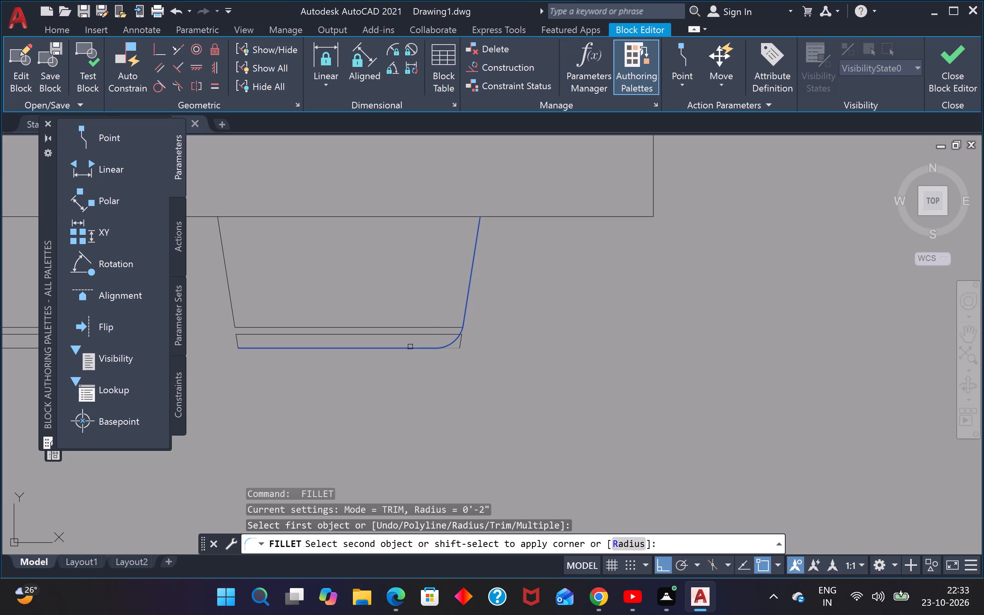
pyautogui.moveTo(380, 308); pyautogui.dragTo(550, 304, button='middle')
pyautogui.press('space')
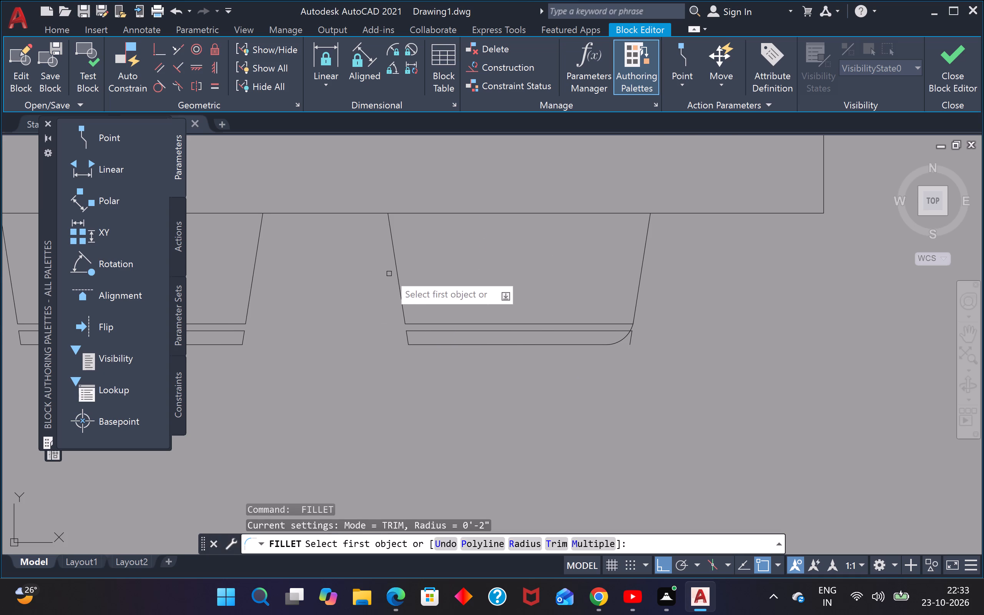
pyautogui.click(396, 271)
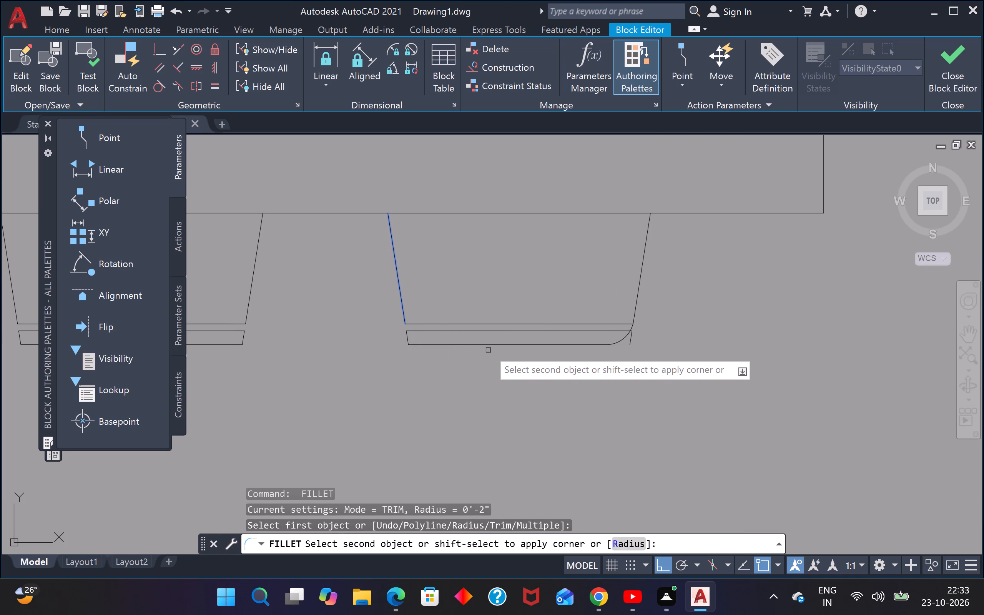
pyautogui.click(488, 346)
# Fillet both outer back corners of the left-hand chair on the table's lower long side with a 2" radius.
pyautogui.scroll(-1, 472, 350)
pyautogui.moveTo(402, 399); pyautogui.dragTo(630, 395, button='middle')
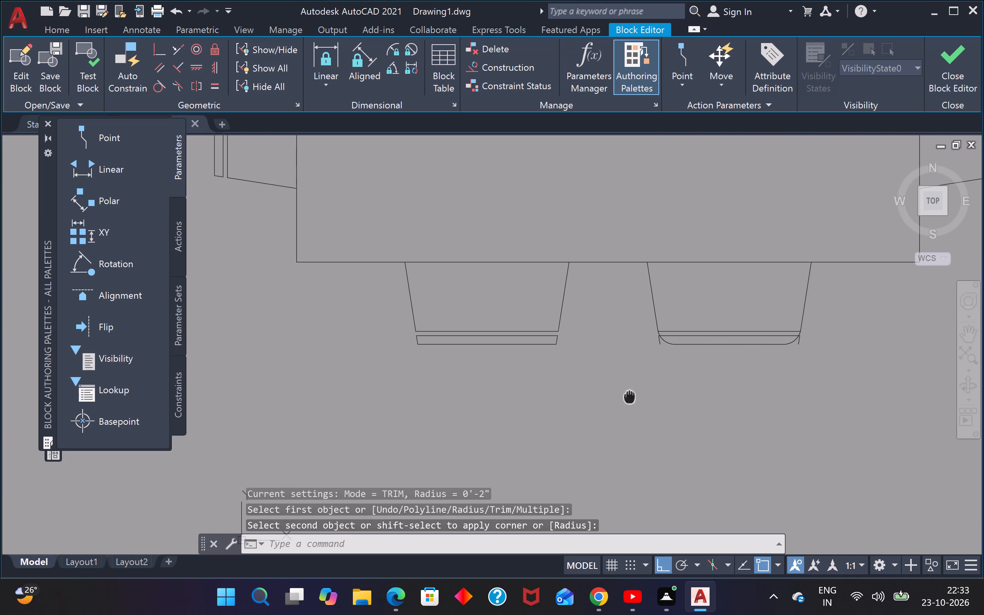
pyautogui.moveTo(630, 395); pyautogui.dragTo(630, 393, button='middle')
pyautogui.press('space')
pyautogui.click(567, 288)
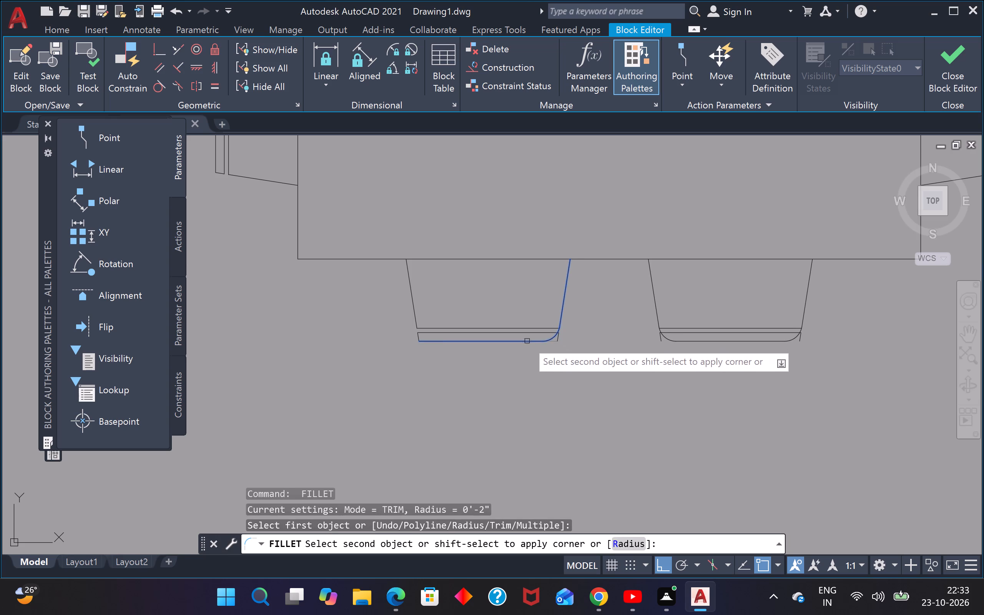
pyautogui.click(527, 341)
pyautogui.press('space')
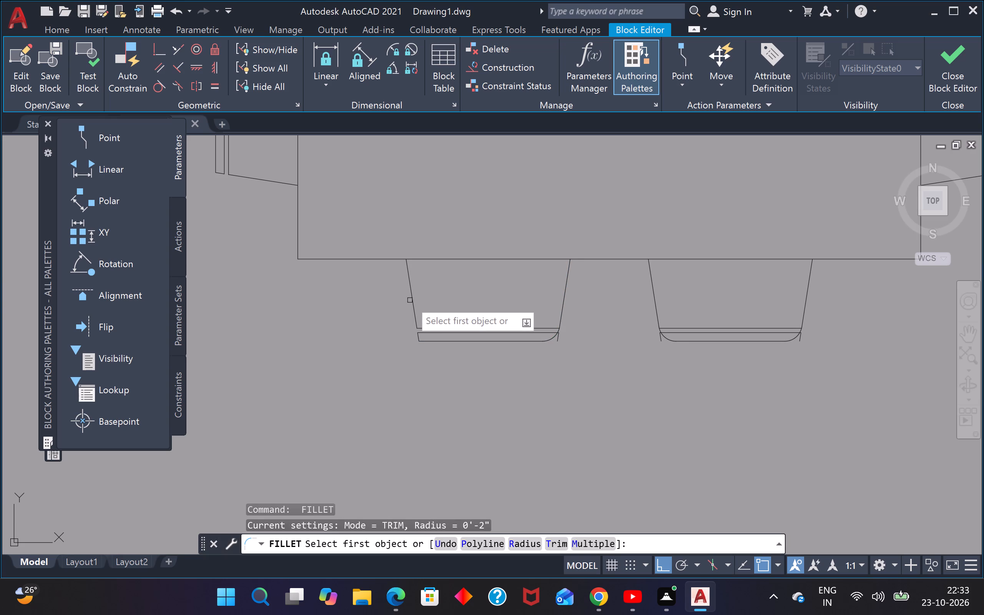
pyautogui.click(414, 299)
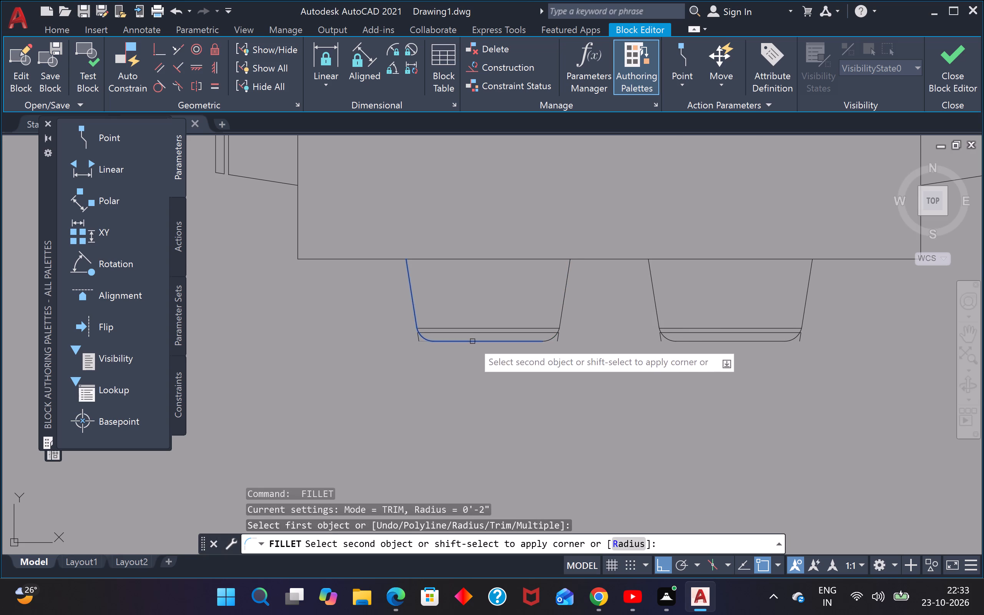
pyautogui.click(472, 341)
# Fillet both outer back corners of the chair at the table's left end with a 2" radius.
pyautogui.scroll(-2, 471, 339)
pyautogui.moveTo(420, 330); pyautogui.dragTo(472, 422, button='middle')
pyautogui.scroll(1, 427, 344)
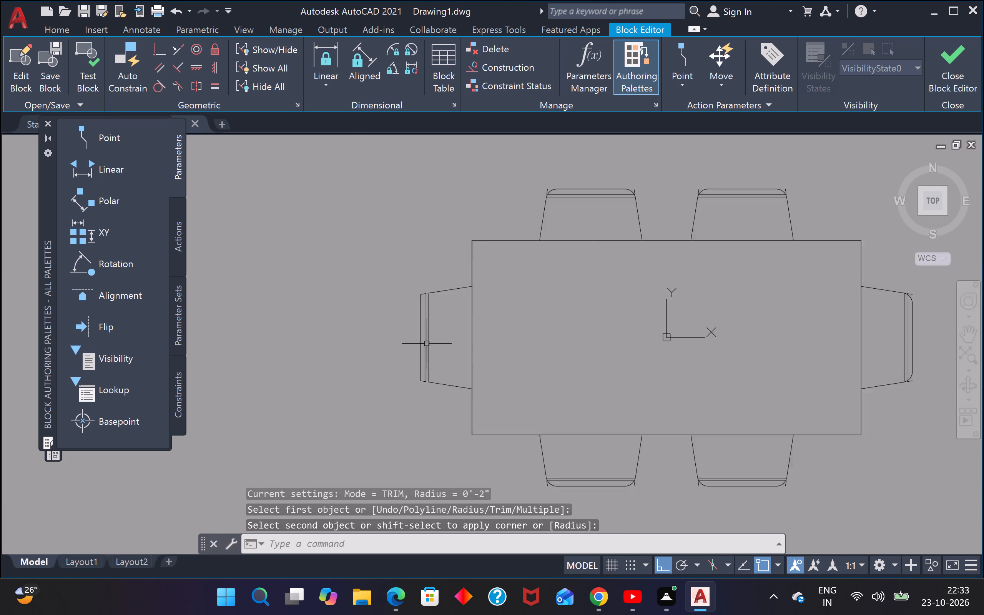
pyautogui.scroll(2, 427, 344)
pyautogui.press('space')
pyautogui.click(455, 208)
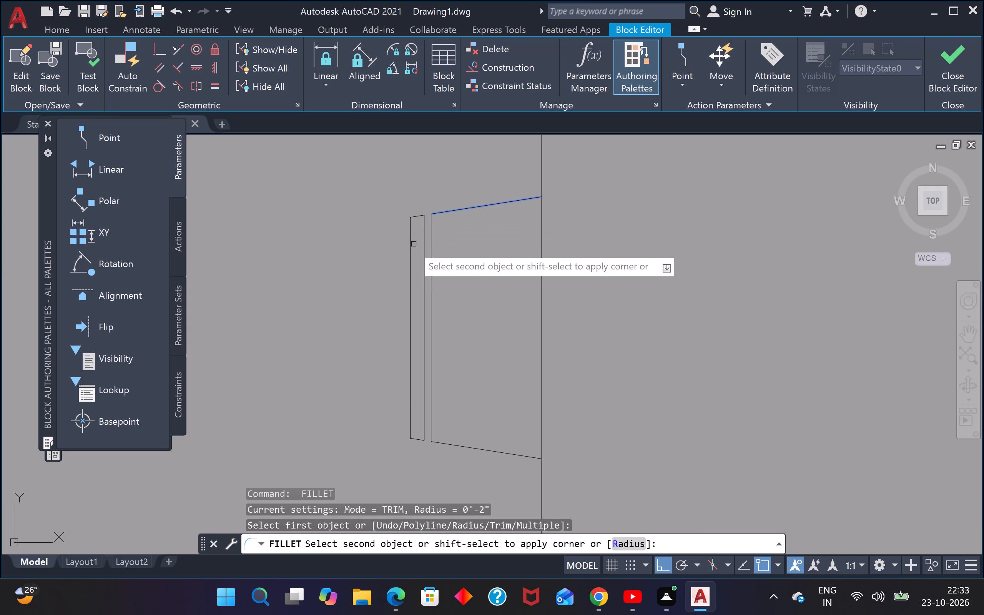
pyautogui.click(411, 246)
pyautogui.press('space')
pyautogui.click(409, 378)
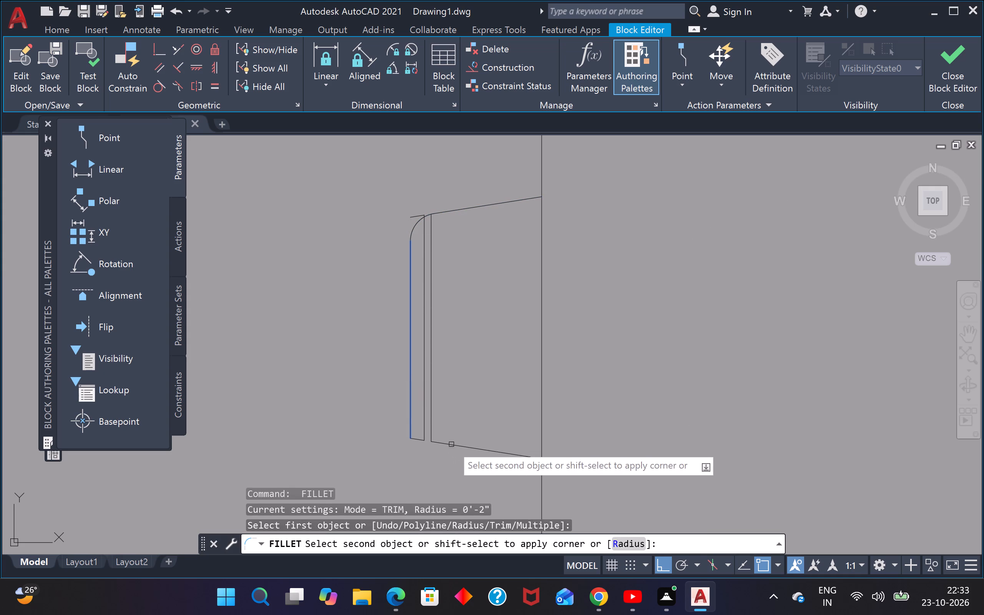
pyautogui.click(456, 447)
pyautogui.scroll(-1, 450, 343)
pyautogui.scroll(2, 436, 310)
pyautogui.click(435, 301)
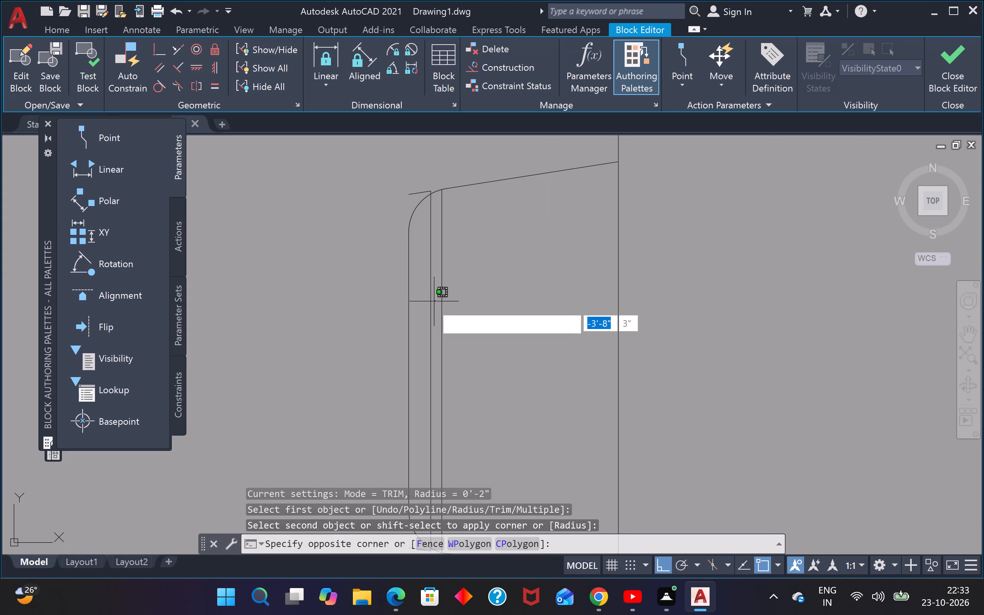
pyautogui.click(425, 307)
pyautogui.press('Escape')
# Erase the inner backrest line and both leftover corner stubs from the chair at the table's left end.
pyautogui.scroll(3, 418, 180)
pyautogui.moveTo(427, 198); pyautogui.dragTo(425, 204)
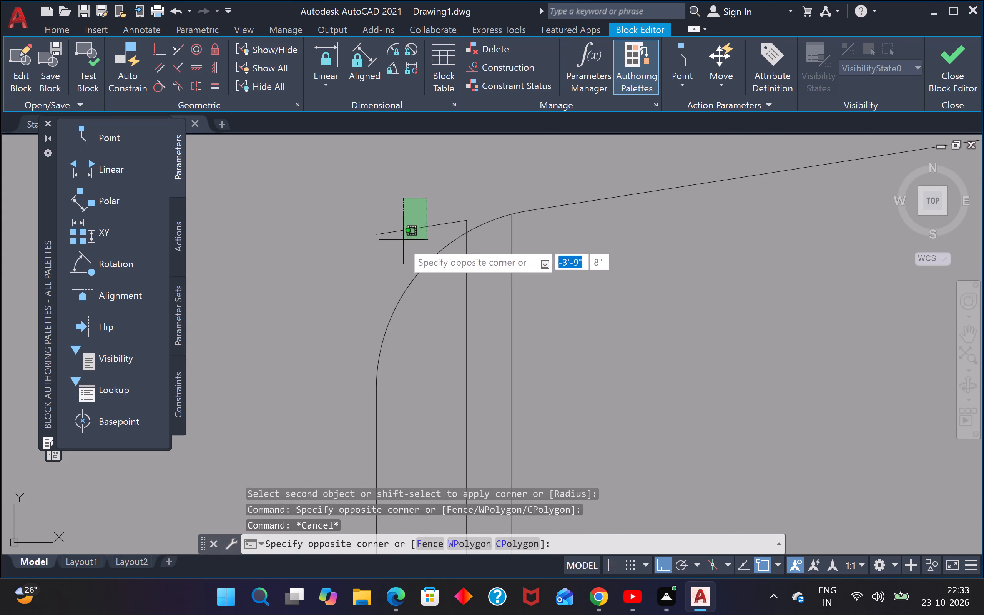
pyautogui.click(398, 250)
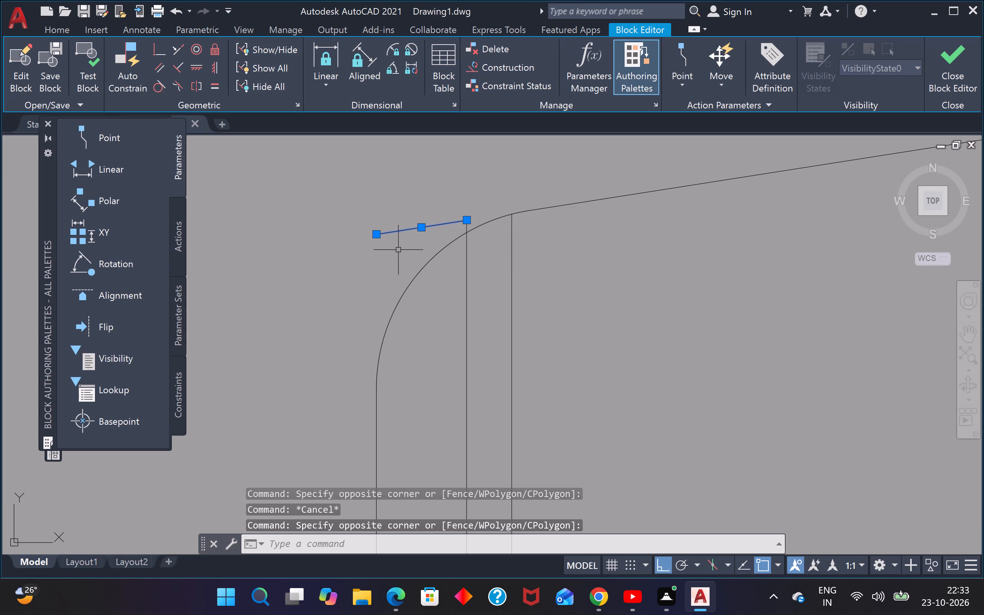
pyautogui.write('R')
pyautogui.press('space')
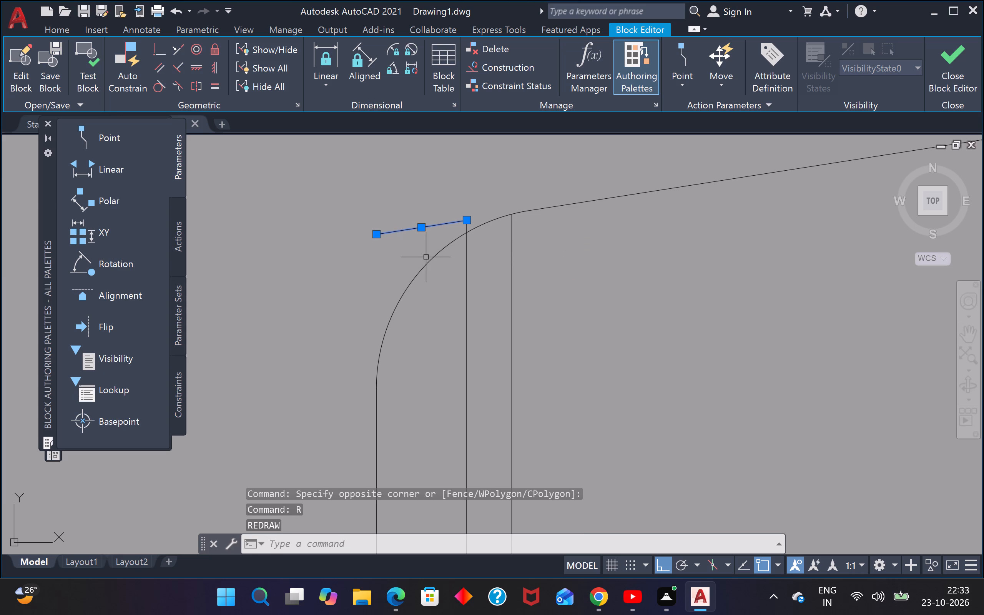
pyautogui.write('E')
pyautogui.press('space')
pyautogui.moveTo(495, 268); pyautogui.dragTo(489, 271)
pyautogui.click(470, 283)
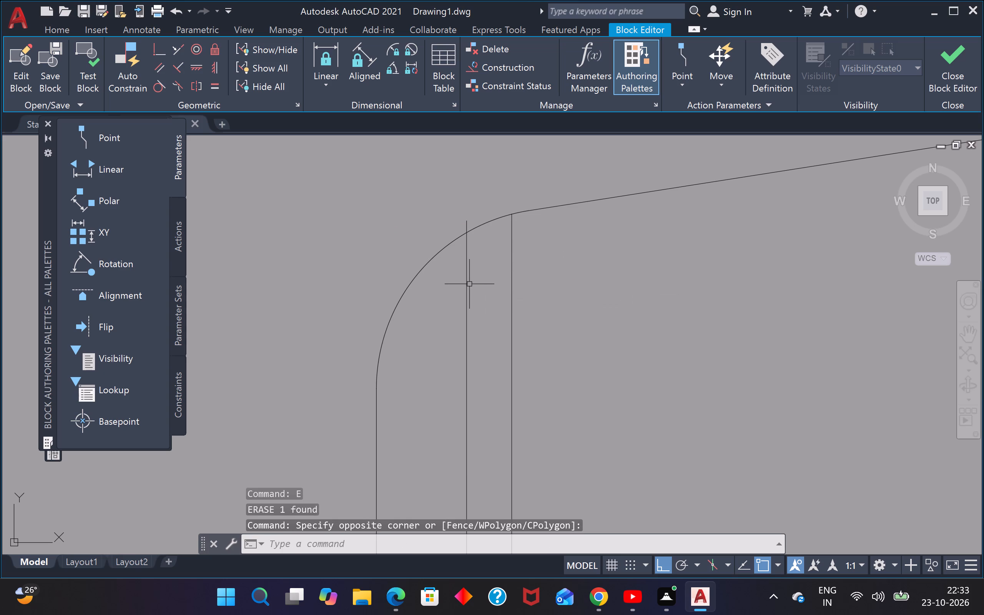
pyautogui.moveTo(485, 273); pyautogui.dragTo(470, 281)
pyautogui.click(452, 293)
pyautogui.write('E')
pyautogui.press('space')
pyautogui.scroll(-5, 471, 266)
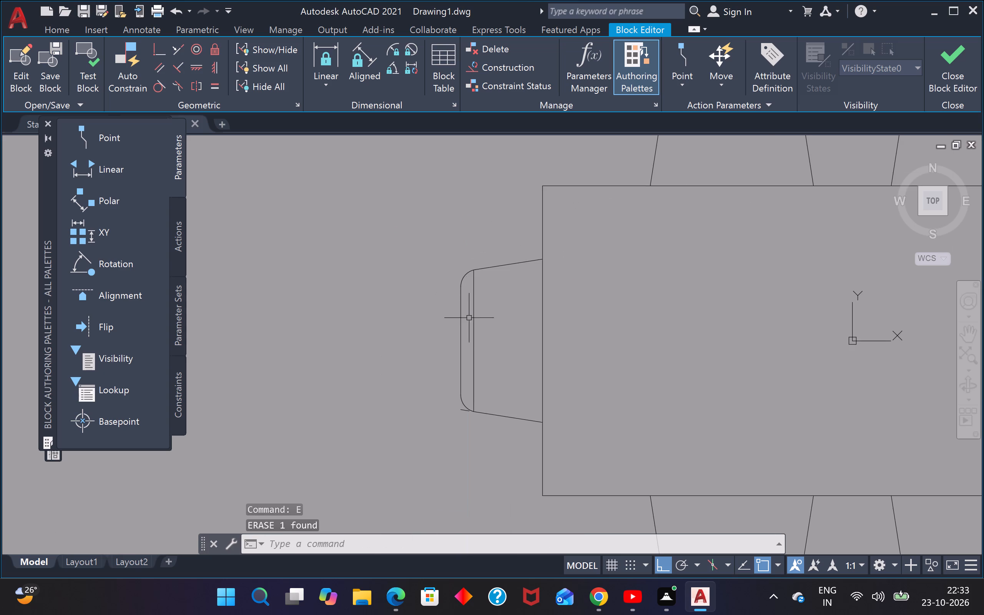
pyautogui.scroll(4, 461, 429)
pyautogui.click(475, 322)
pyautogui.click(465, 356)
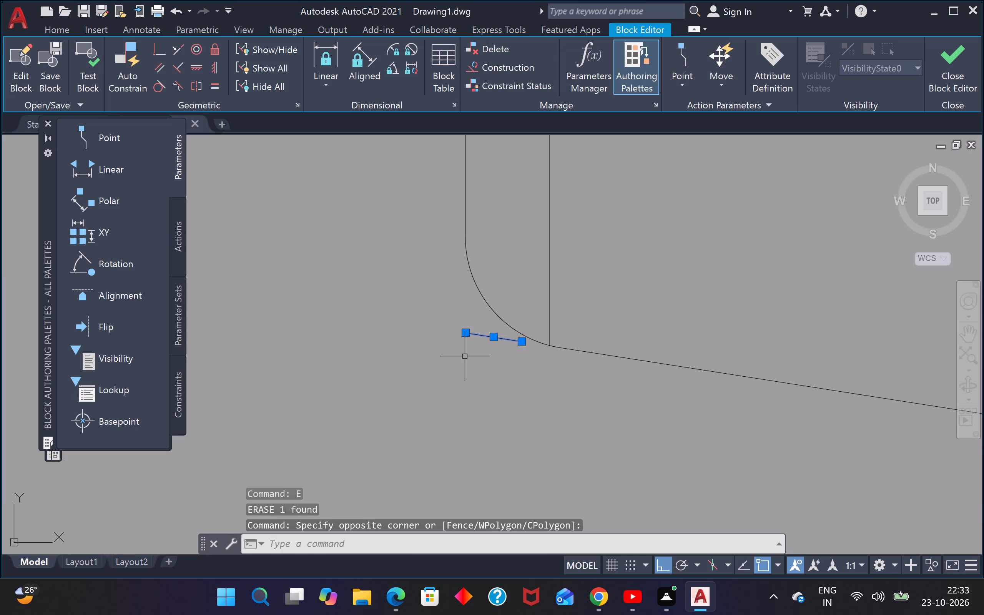
pyautogui.write('E')
pyautogui.press('space')
# Erase the inner backrest line and both leftover corner stubs from the left-hand chair on the table's upper long side.
pyautogui.scroll(-4, 487, 350)
pyautogui.scroll(-3, 579, 365)
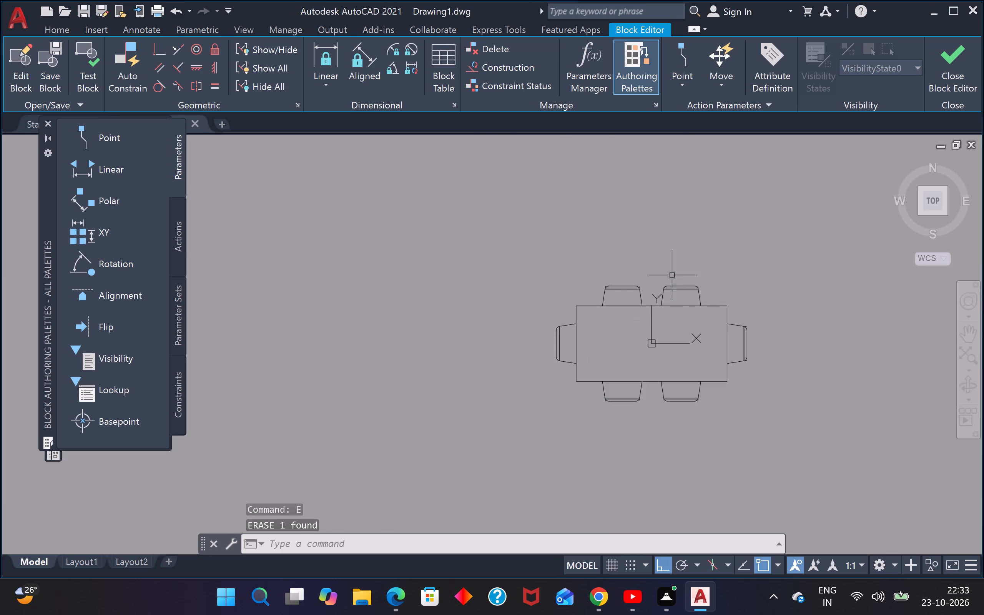
pyautogui.scroll(3, 643, 290)
pyautogui.scroll(3, 601, 289)
pyautogui.click(583, 252)
pyautogui.click(551, 274)
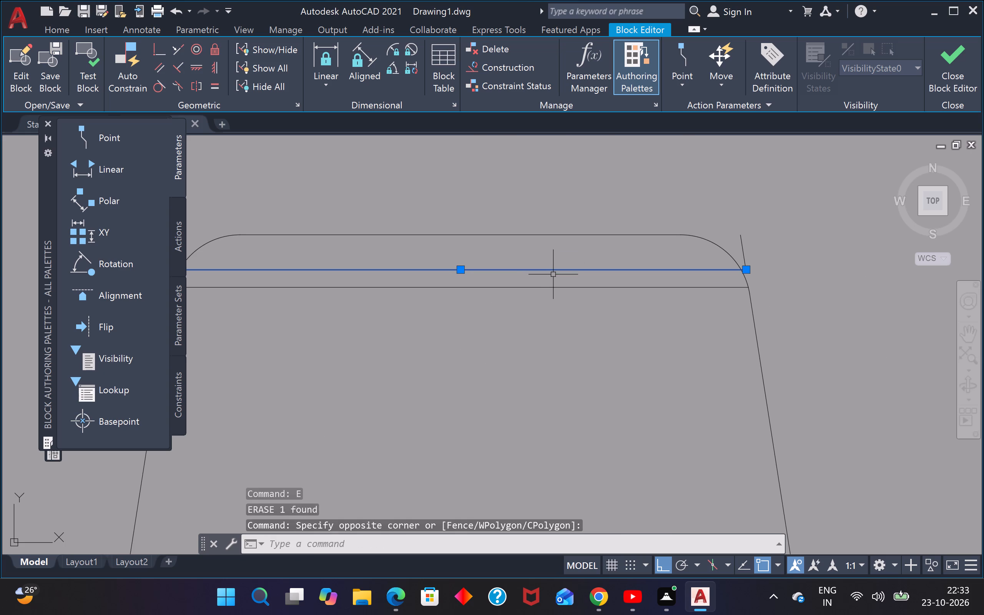
pyautogui.write('E')
pyautogui.press('space')
pyautogui.scroll(-2, 550, 262)
pyautogui.scroll(3, 627, 254)
pyautogui.moveTo(634, 247); pyautogui.dragTo(626, 249)
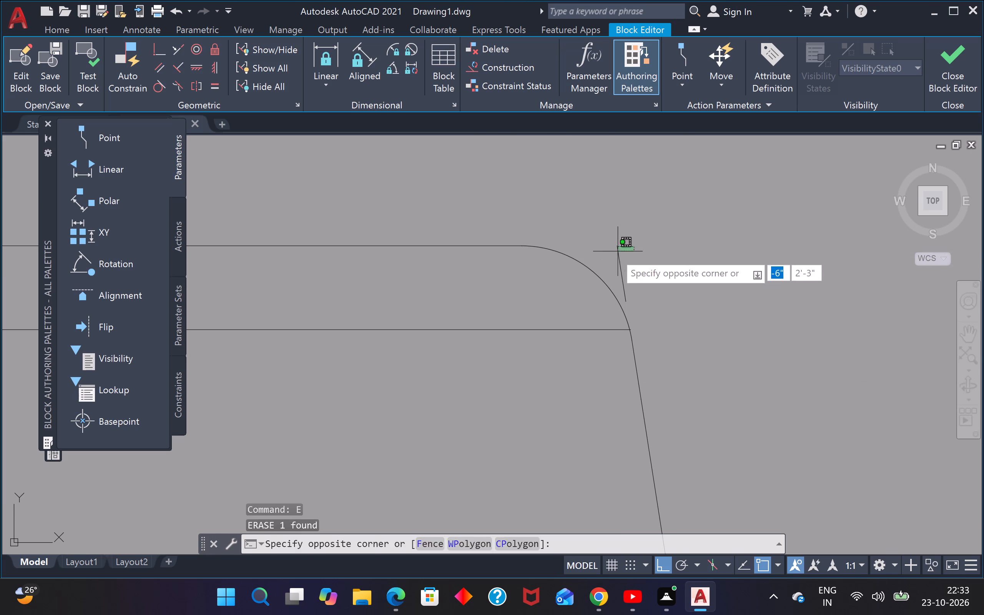
pyautogui.click(611, 254)
pyautogui.write('E')
pyautogui.press('space')
pyautogui.scroll(-4, 605, 248)
pyautogui.scroll(4, 460, 248)
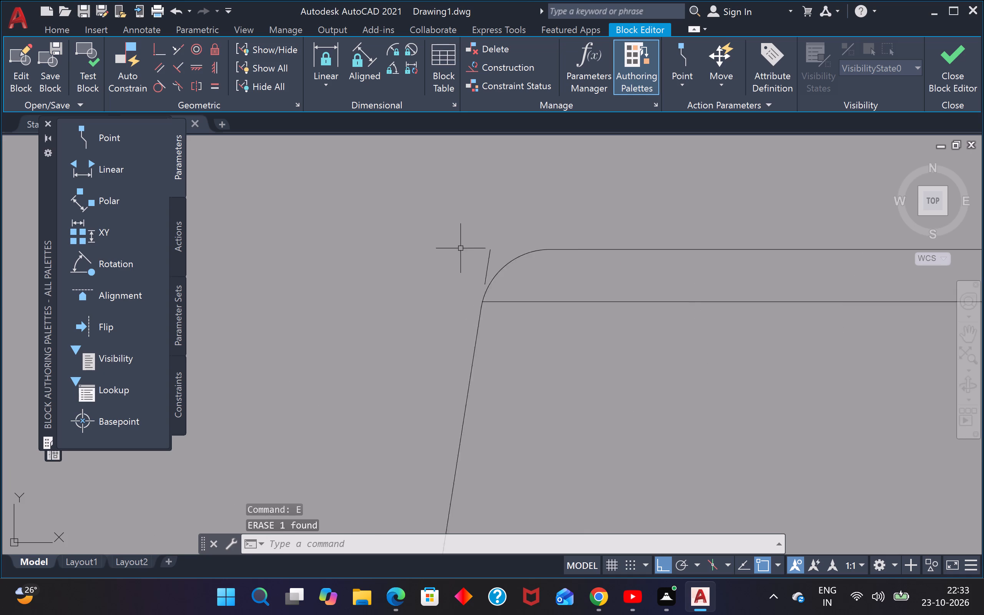
pyautogui.moveTo(523, 245); pyautogui.dragTo(511, 250)
pyautogui.click(491, 262)
pyautogui.write('E')
pyautogui.press('space')
# Erase the inner backrest line and both leftover corner stubs from the right-hand chair on the table's upper long side.
pyautogui.scroll(-5, 507, 260)
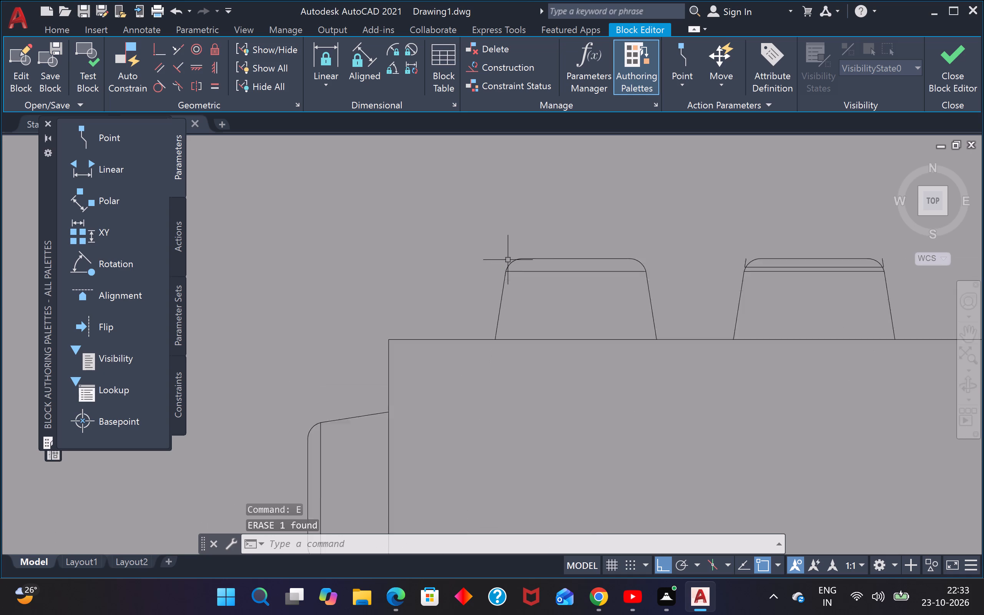
pyautogui.scroll(4, 756, 274)
pyautogui.click(635, 221)
pyautogui.click(602, 229)
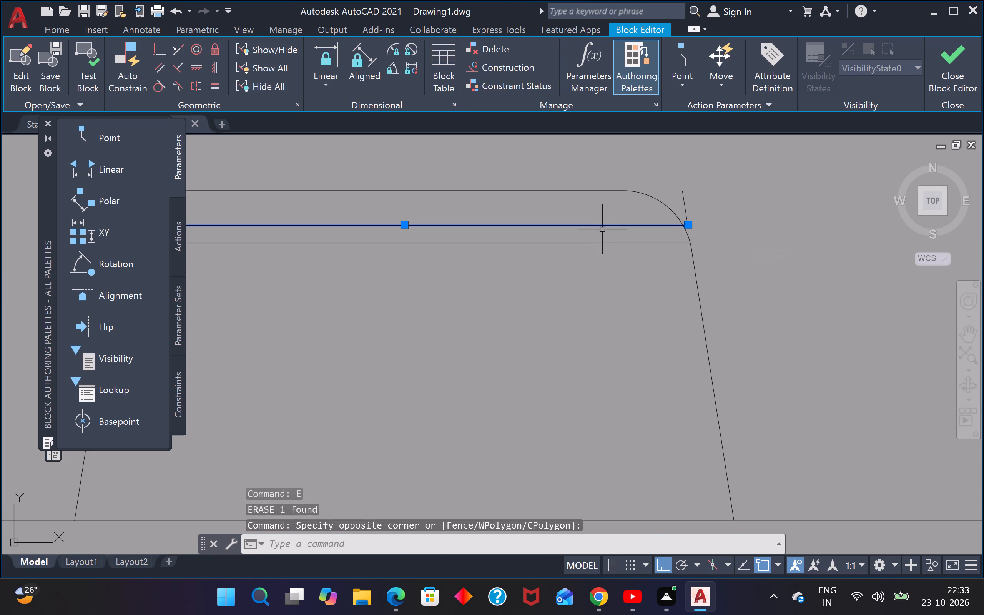
pyautogui.write('E')
pyautogui.press('space')
pyautogui.click(710, 195)
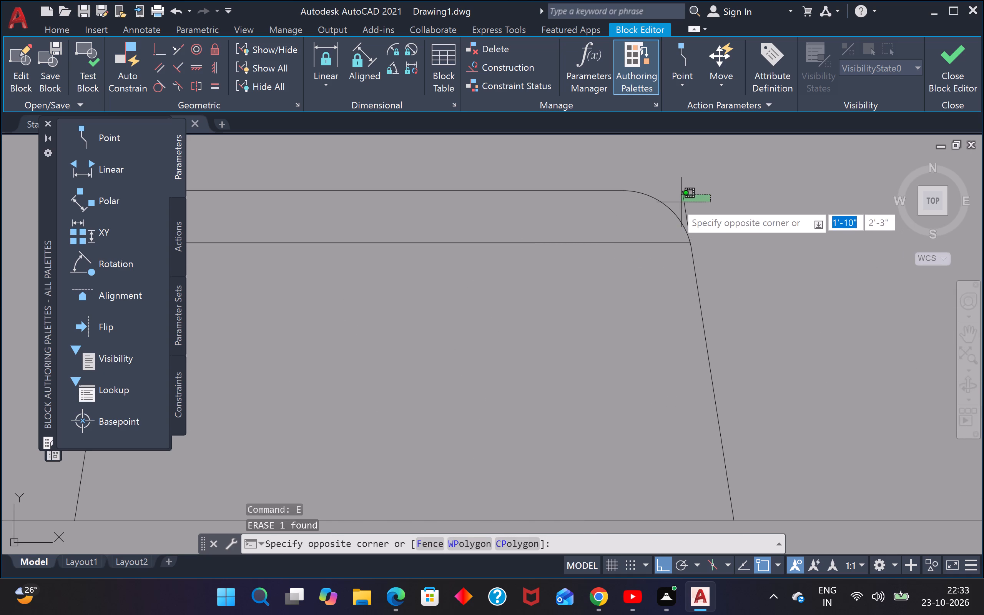
pyautogui.click(673, 202)
pyautogui.press('e')
pyautogui.press('space')
pyautogui.scroll(-3, 649, 203)
pyautogui.scroll(4, 506, 208)
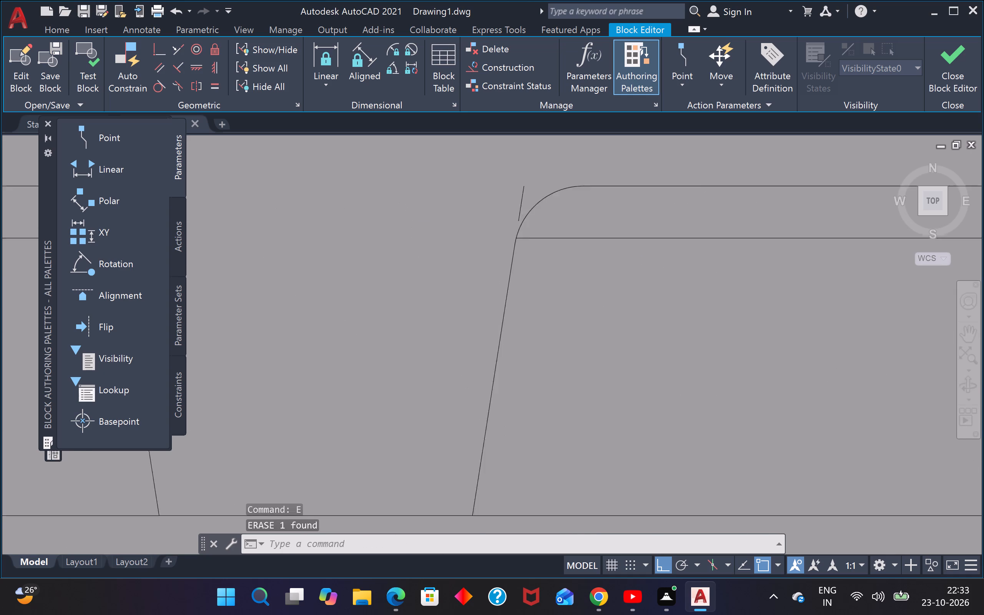
pyautogui.click(536, 184)
pyautogui.click(521, 193)
pyautogui.write('E')
pyautogui.press('space')
# Erase the inner backrest line from the chair at the table's right end.
pyautogui.scroll(-5, 532, 195)
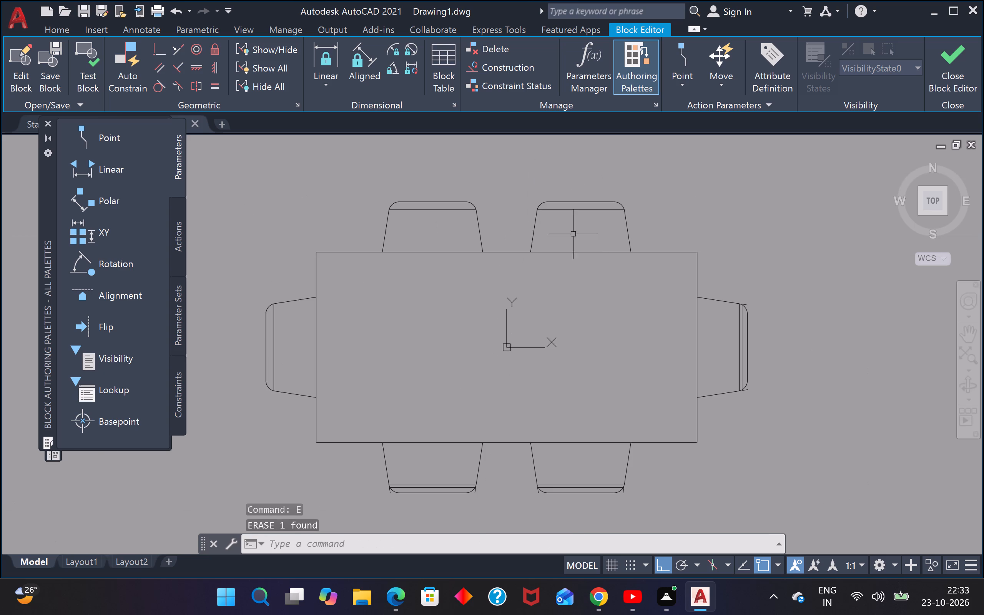
pyautogui.scroll(4, 757, 353)
pyautogui.click(694, 292)
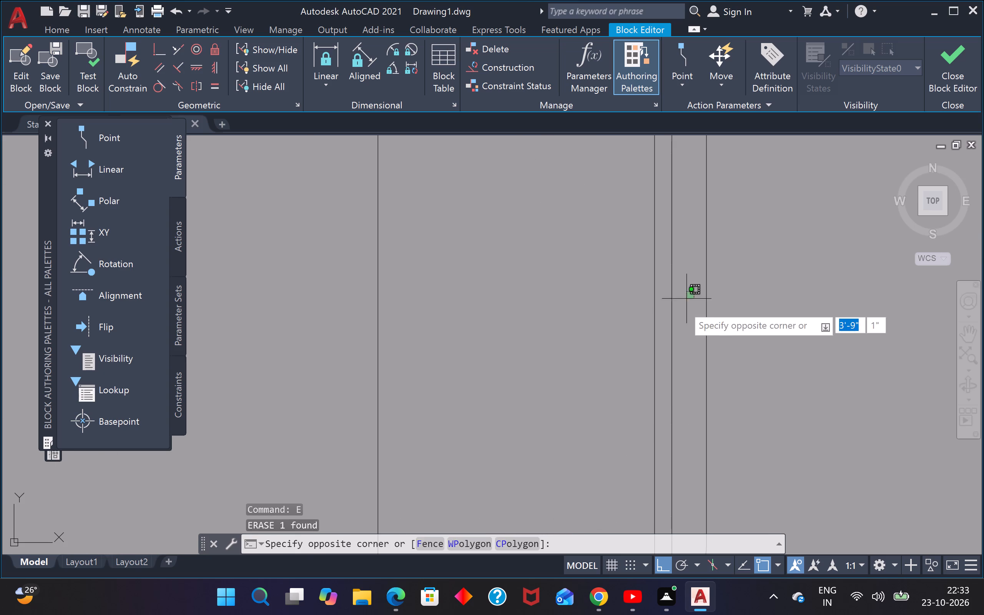
pyautogui.click(670, 325)
pyautogui.press('e')
pyautogui.press('space')
pyautogui.scroll(-4, 674, 320)
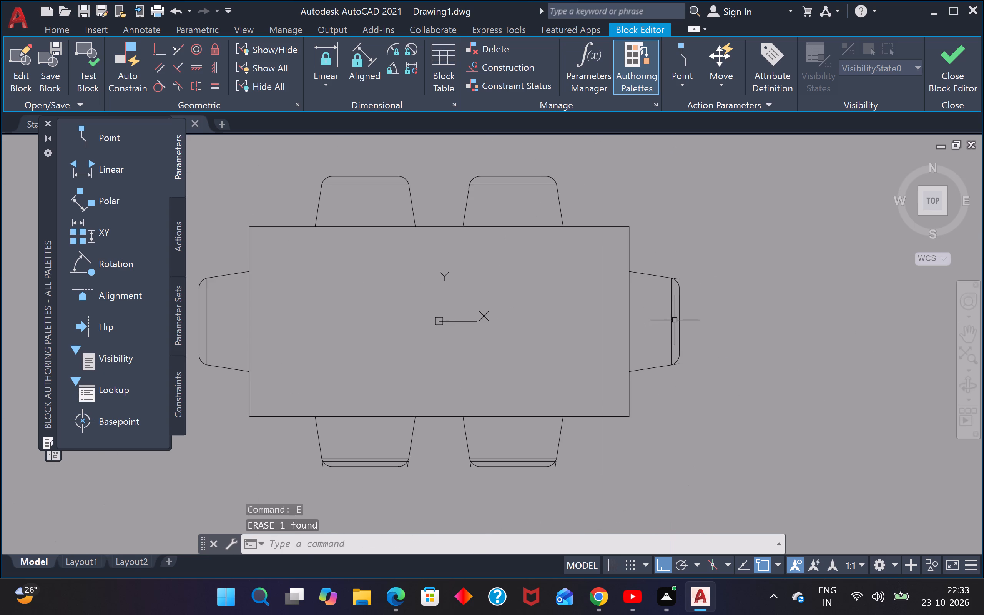
# Erase both leftover corner stubs from the chair at the table's right end.
pyautogui.scroll(4, 682, 275)
pyautogui.click(677, 274)
pyautogui.click(662, 308)
pyautogui.write('E')
pyautogui.press('space')
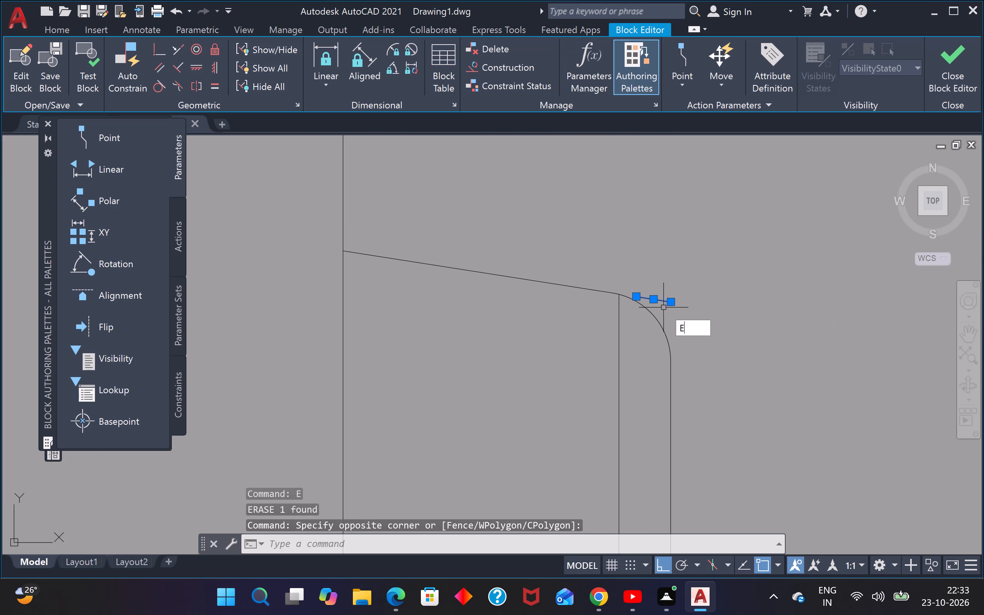
pyautogui.scroll(-5, 673, 300)
pyautogui.scroll(5, 676, 361)
pyautogui.moveTo(659, 291); pyautogui.dragTo(654, 299)
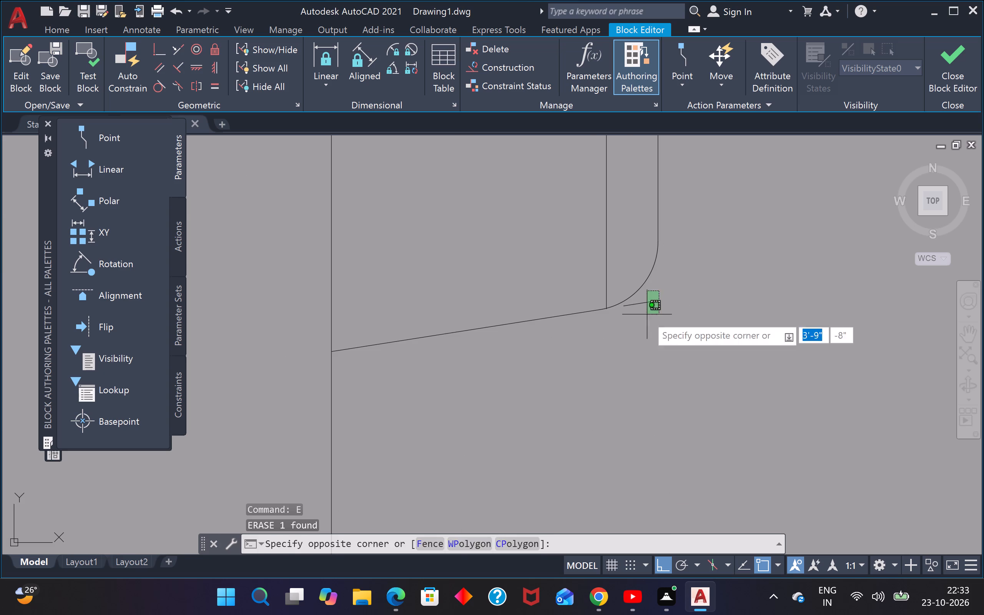
pyautogui.click(646, 315)
pyautogui.write('E')
pyautogui.press('space')
# Erase the inner backrest line and both leftover corner stubs from the right-hand chair on the table's lower long side.
pyautogui.scroll(-4, 647, 313)
pyautogui.scroll(3, 472, 434)
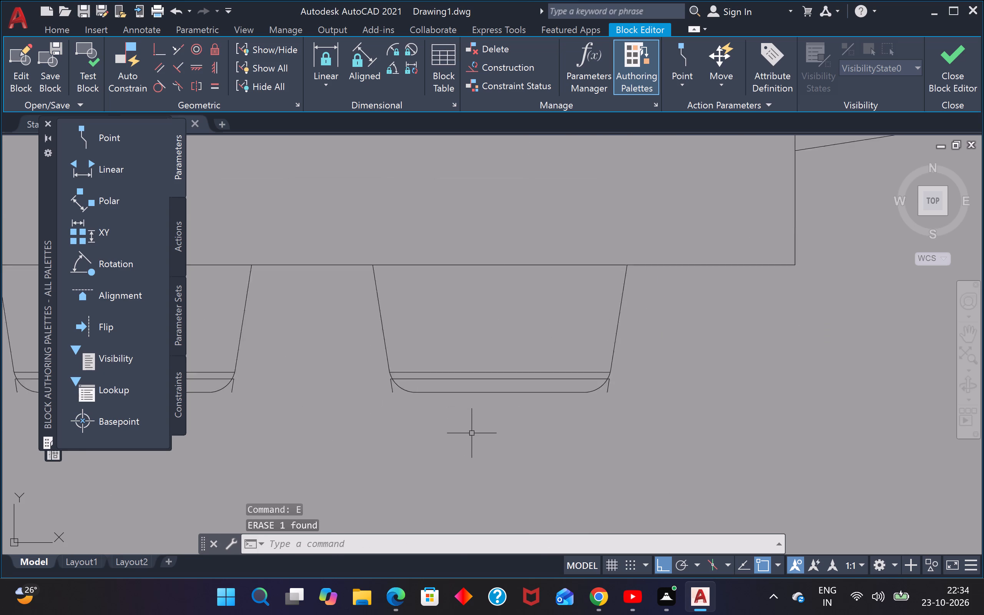
pyautogui.scroll(1, 472, 433)
pyautogui.moveTo(505, 288); pyautogui.dragTo(500, 292)
pyautogui.click(493, 305)
pyautogui.write('E')
pyautogui.press('space')
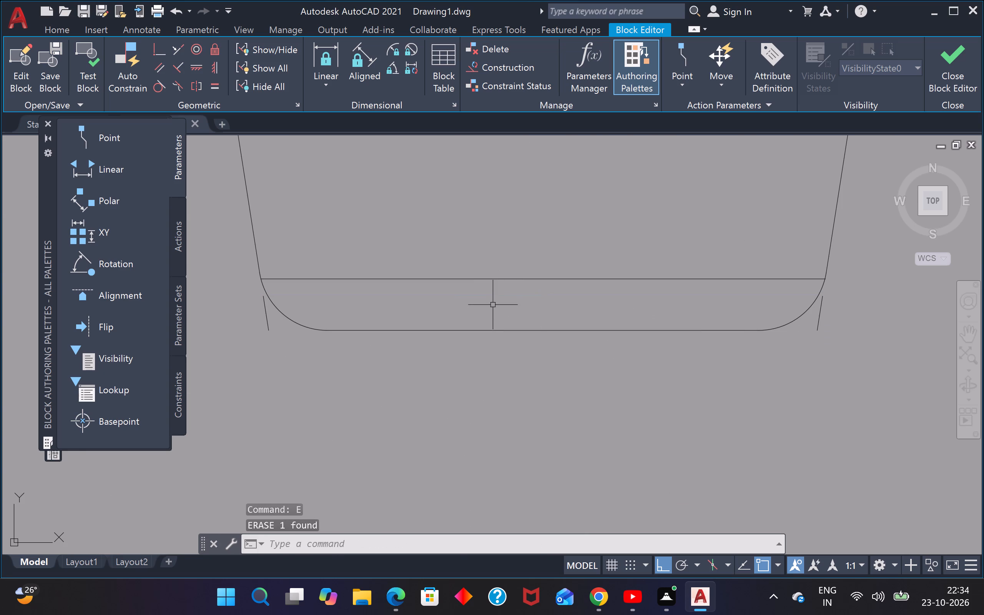
pyautogui.click(270, 315)
pyautogui.click(247, 330)
pyautogui.press('e')
pyautogui.press('space')
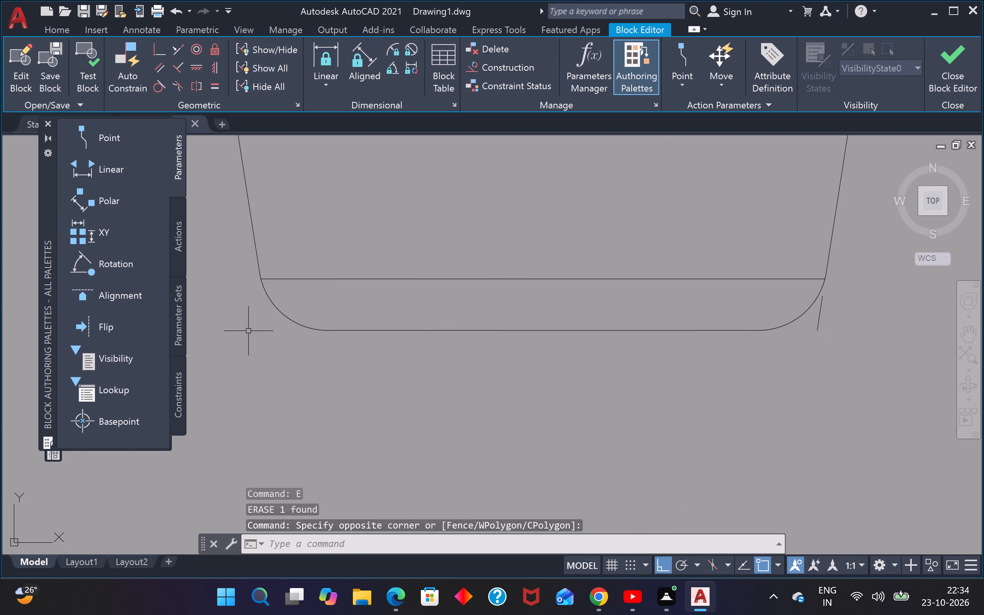
pyautogui.click(828, 318)
pyautogui.click(801, 326)
pyautogui.write('E')
pyautogui.press('space')
# Erase the inner backrest line from the left-hand chair on the table's lower long side.
pyautogui.scroll(1, 801, 326)
pyautogui.scroll(-4, 798, 326)
pyautogui.scroll(3, 503, 311)
pyautogui.click(498, 336)
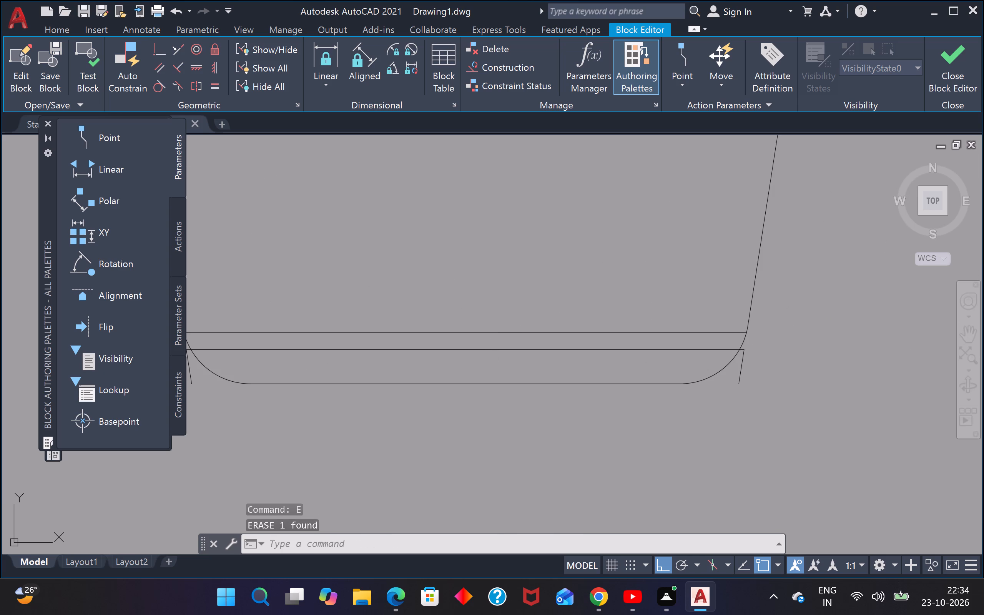
pyautogui.click(486, 360)
pyautogui.press('e')
pyautogui.press('space')
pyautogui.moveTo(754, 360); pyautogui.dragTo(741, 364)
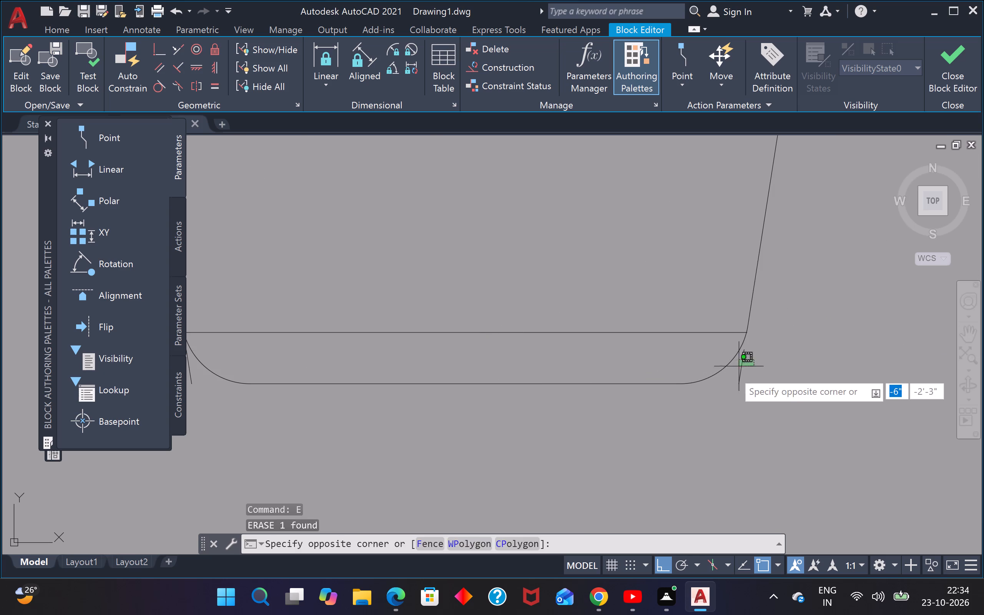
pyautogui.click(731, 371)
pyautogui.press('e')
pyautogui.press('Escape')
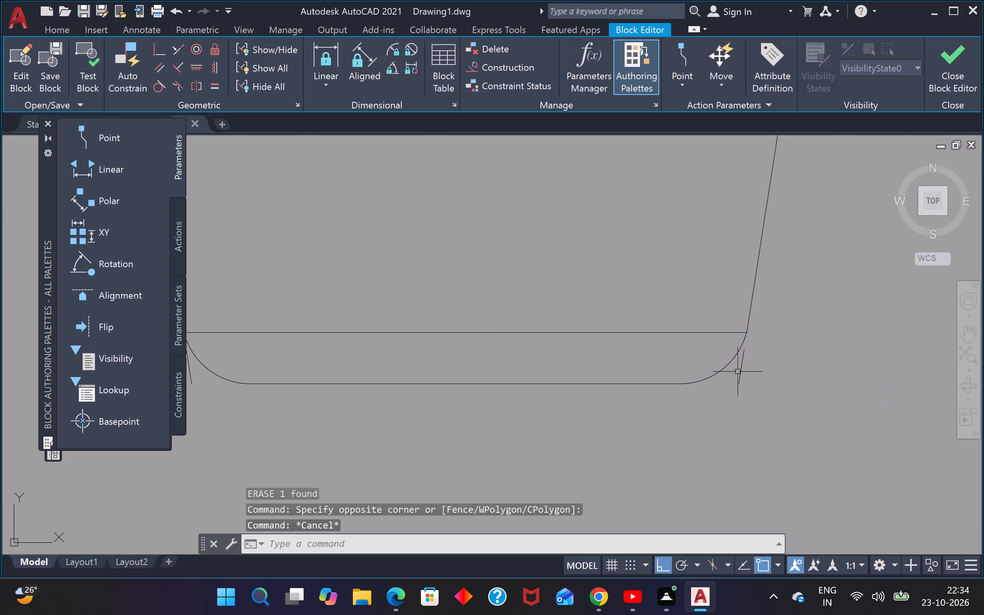
# Erase both leftover corner stubs from the left-hand chair on the table's lower long side.
pyautogui.scroll(3, 742, 371)
pyautogui.click(746, 369)
pyautogui.click(718, 380)
pyautogui.write('E')
pyautogui.press('space')
pyautogui.scroll(-2, 717, 379)
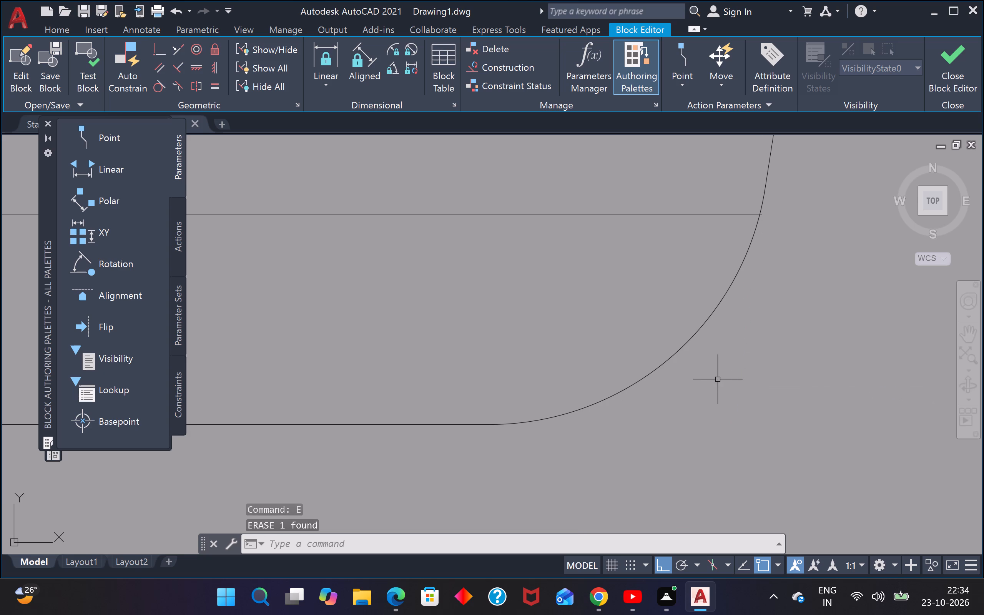
pyautogui.scroll(-2, 717, 379)
pyautogui.scroll(4, 360, 377)
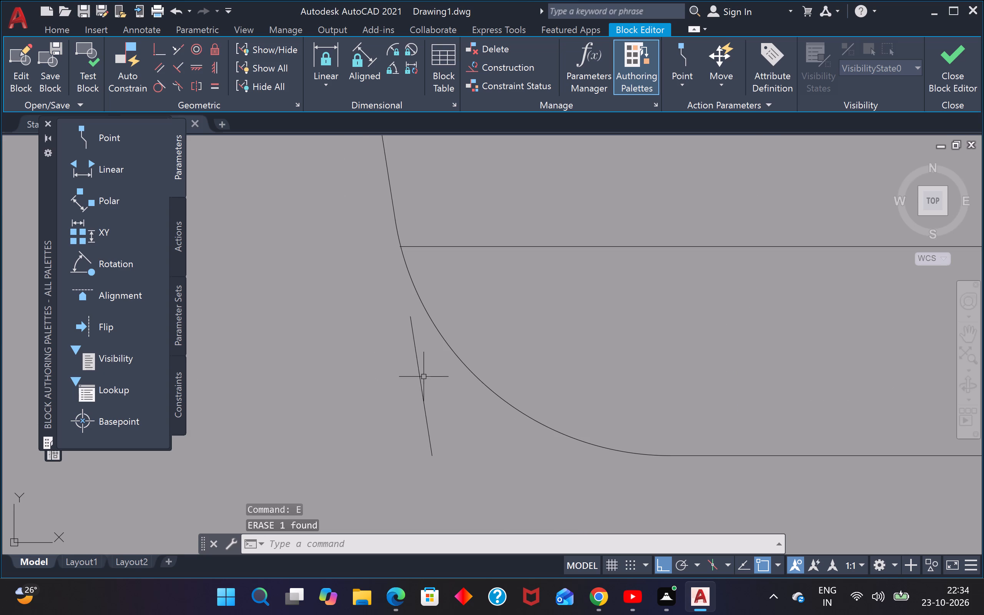
pyautogui.click(422, 377)
pyautogui.click(409, 386)
pyautogui.write('E')
pyautogui.press('space')
pyautogui.scroll(-5, 410, 384)
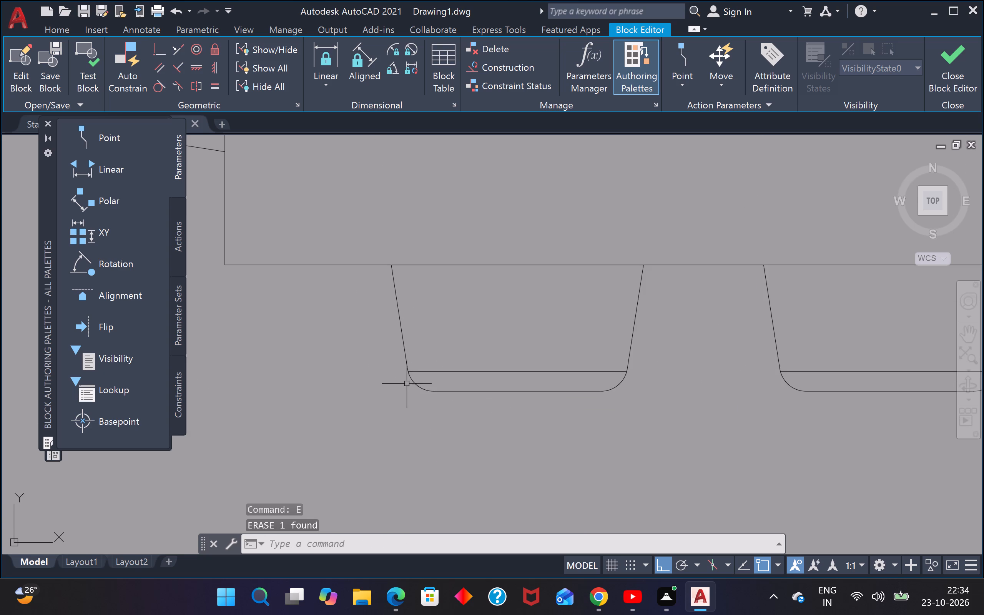
# Trim the overhanging ends of the backrest line at both rounded corners of the chair at the table's left end.
pyautogui.moveTo(404, 386); pyautogui.dragTo(562, 373, button='middle')
pyautogui.scroll(-4, 583, 361)
pyautogui.scroll(3, 520, 285)
pyautogui.scroll(-2, 557, 293)
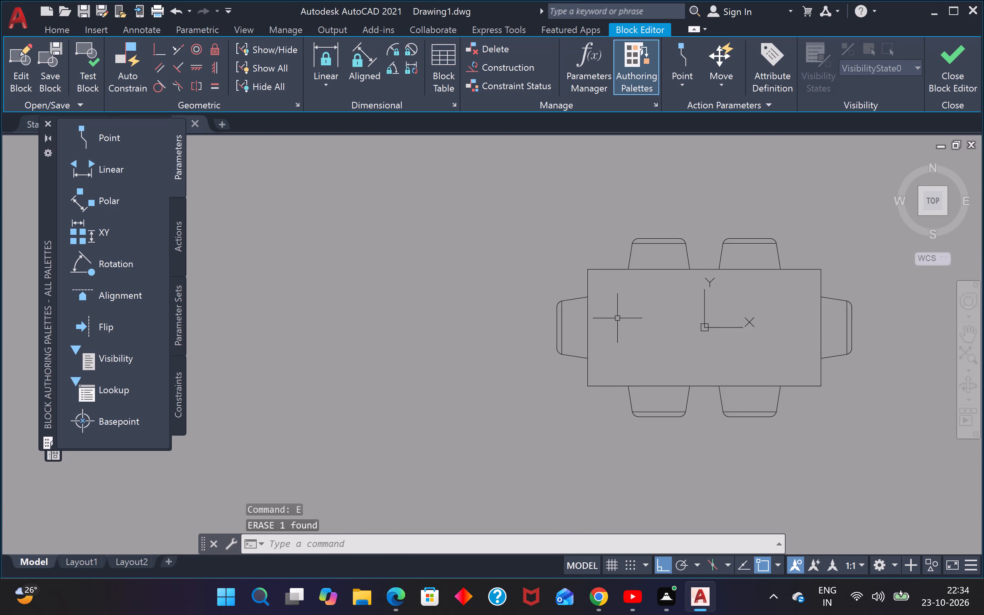
pyautogui.moveTo(617, 318); pyautogui.dragTo(578, 313, button='middle')
pyautogui.write('TR')
pyautogui.press('space')
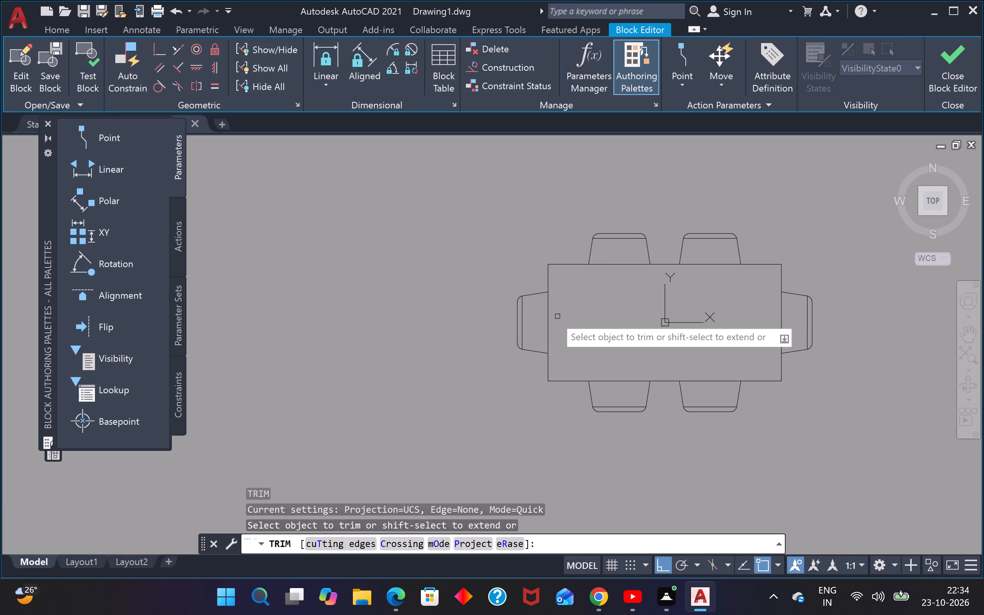
pyautogui.scroll(4, 512, 282)
pyautogui.scroll(4, 564, 354)
pyautogui.scroll(3, 655, 385)
pyautogui.scroll(3, 701, 329)
pyautogui.click(702, 328)
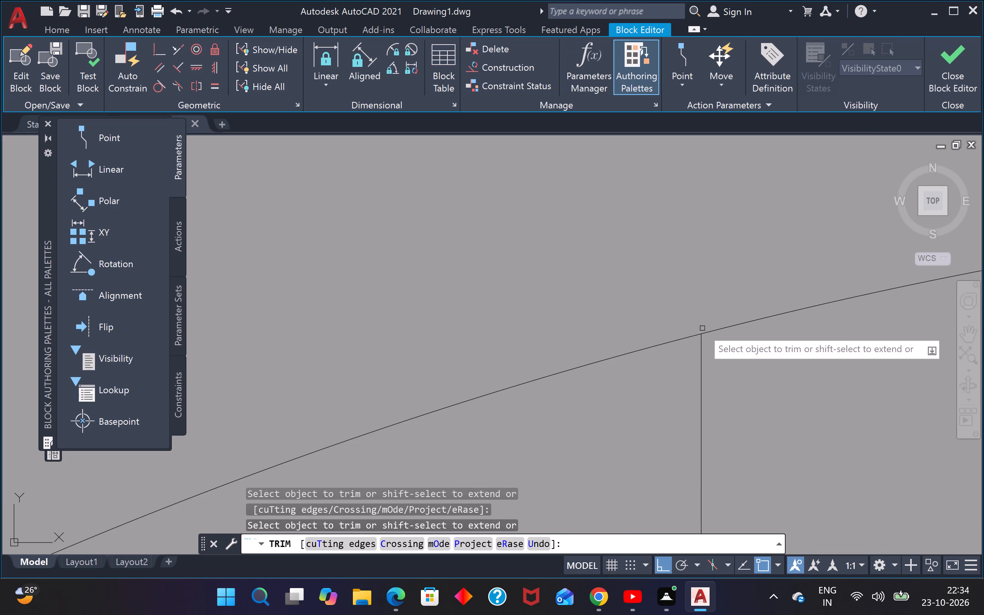
pyautogui.scroll(-10, 704, 311)
pyautogui.scroll(-7, 705, 348)
pyautogui.scroll(4, 719, 417)
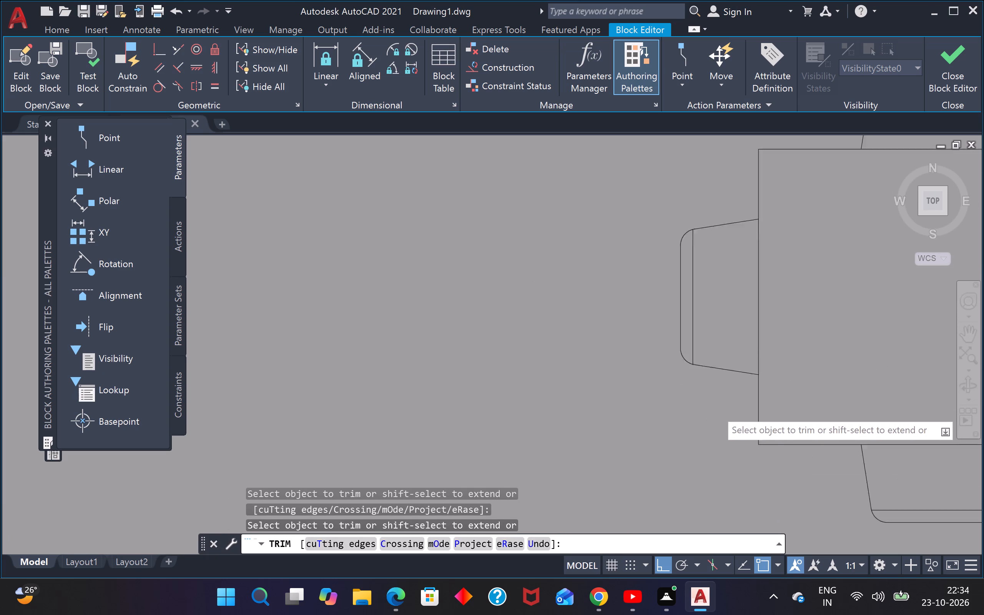
pyautogui.scroll(4, 676, 322)
pyautogui.scroll(5, 693, 411)
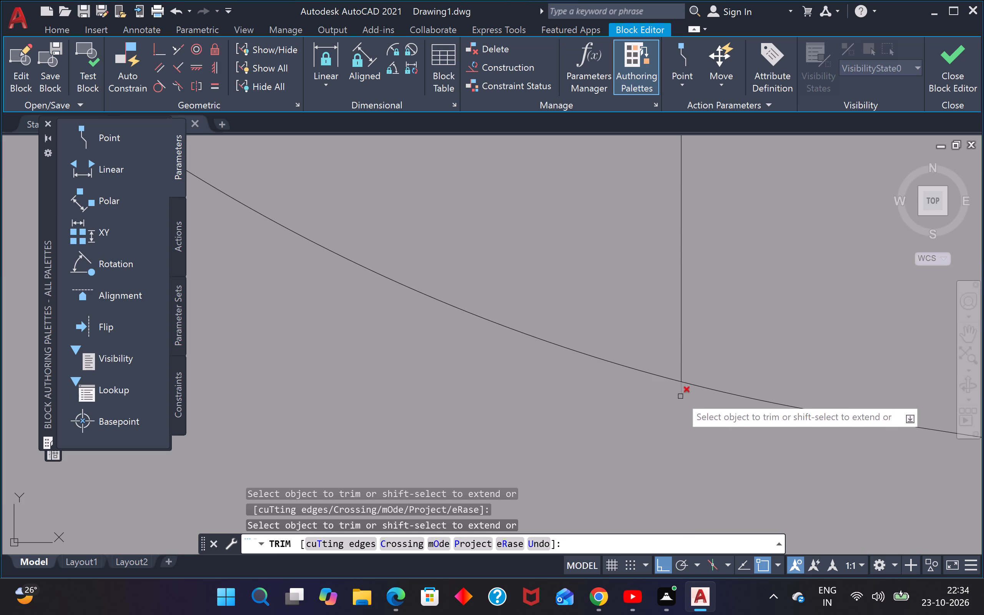
pyautogui.scroll(4, 680, 396)
pyautogui.click(686, 380)
# Trim the backrest line's left overhang beyond the rounded corner on the left-hand chair of the table's lower long side.
pyautogui.scroll(-16, 685, 383)
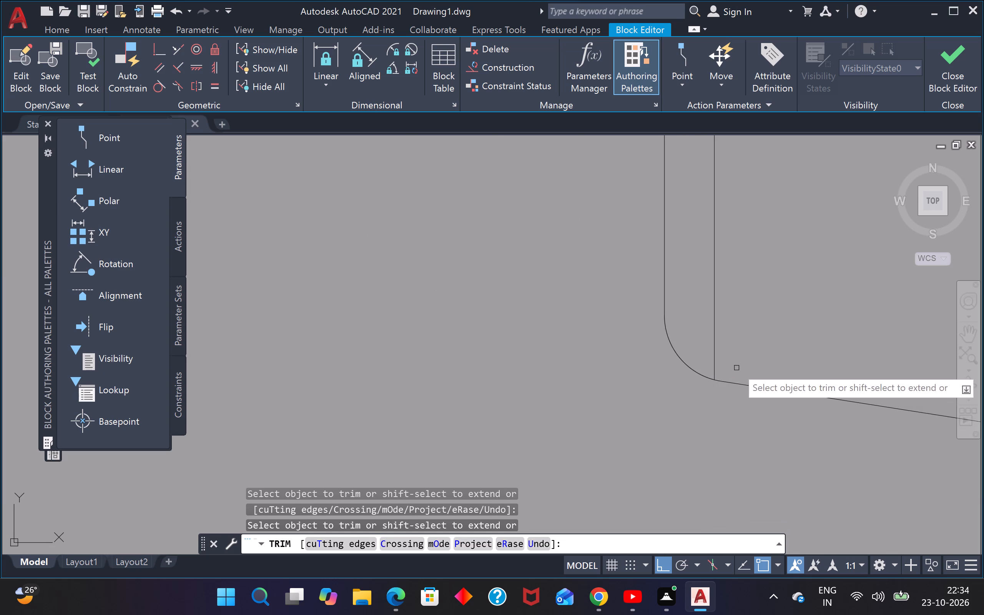
pyautogui.scroll(-3, 736, 365)
pyautogui.moveTo(810, 453); pyautogui.dragTo(306, 214, button='middle')
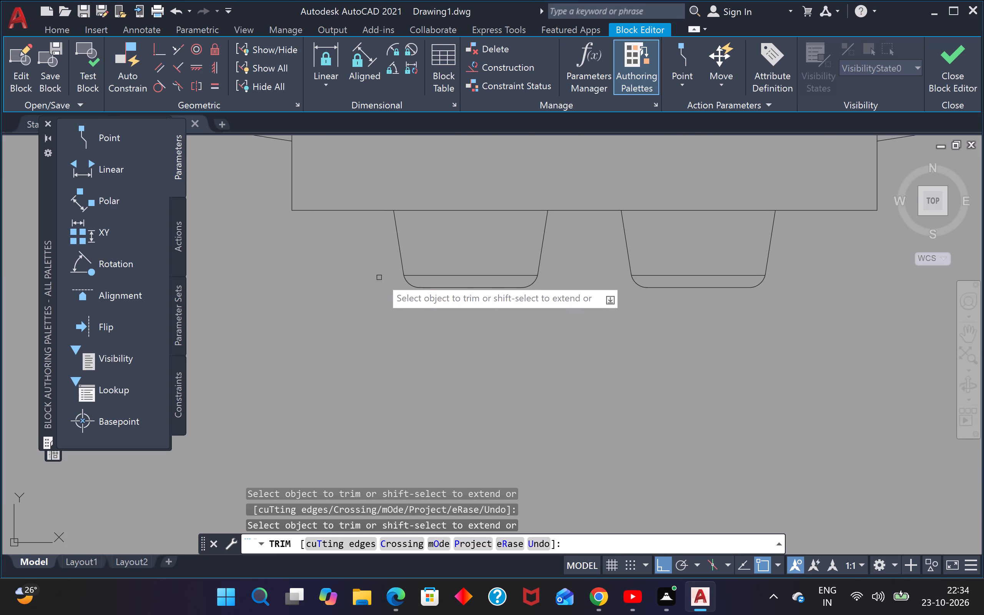
pyautogui.scroll(4, 389, 277)
pyautogui.scroll(5, 444, 270)
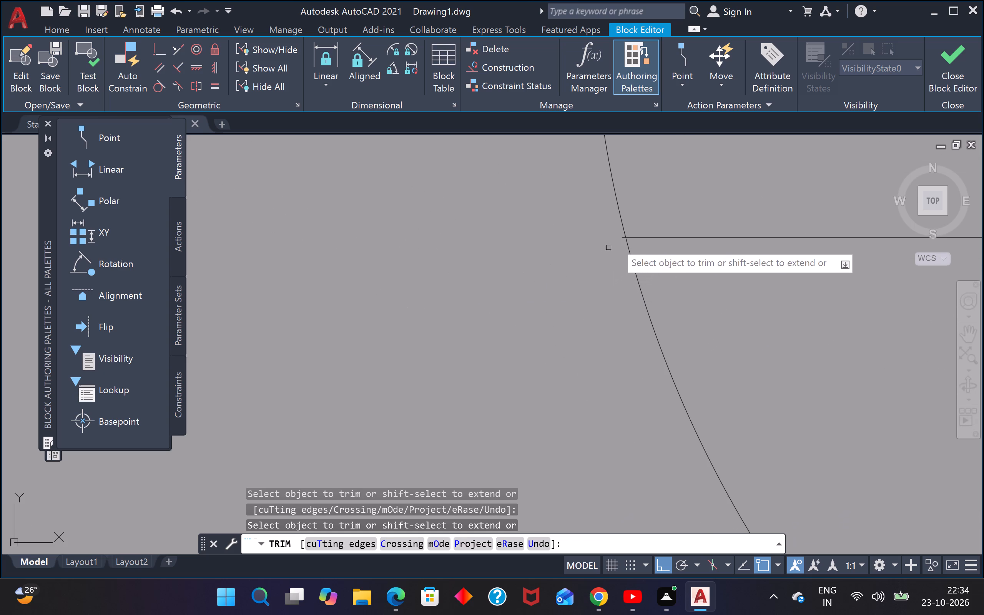
pyautogui.scroll(4, 627, 234)
pyautogui.click(600, 243)
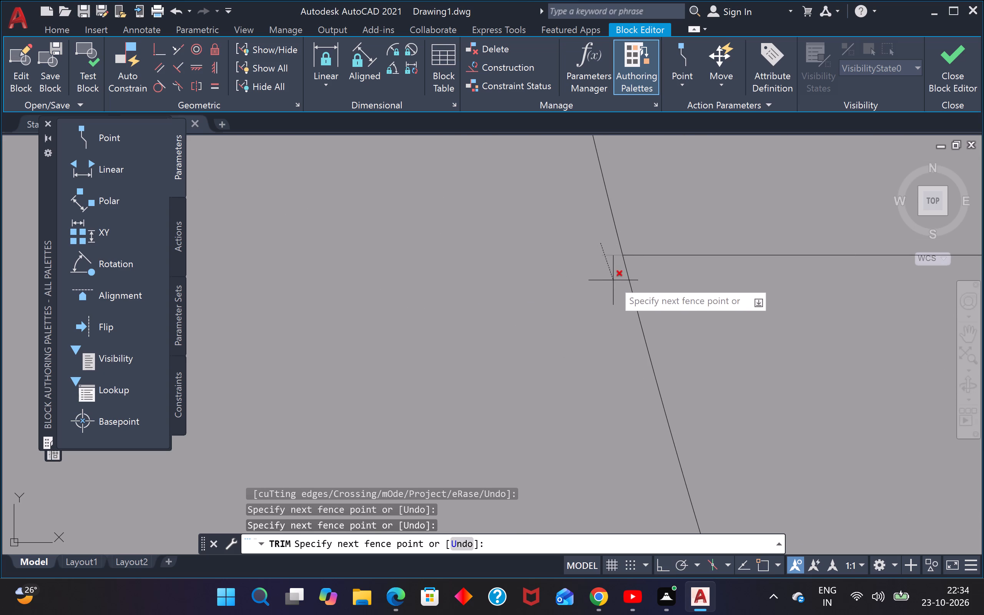
pyautogui.click(613, 280)
# Trim the backrest line's right overhang beyond the rounded corner on the left-hand chair of the table's lower long side.
pyautogui.scroll(-4, 613, 280)
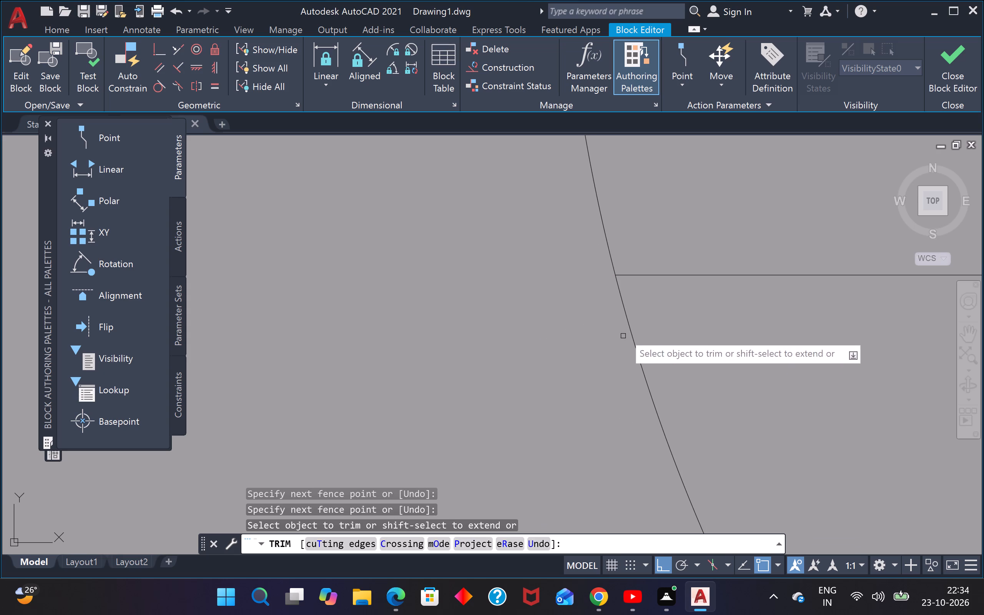
pyautogui.moveTo(622, 325); pyautogui.dragTo(127, 307, button='middle')
pyautogui.scroll(-3, 516, 327)
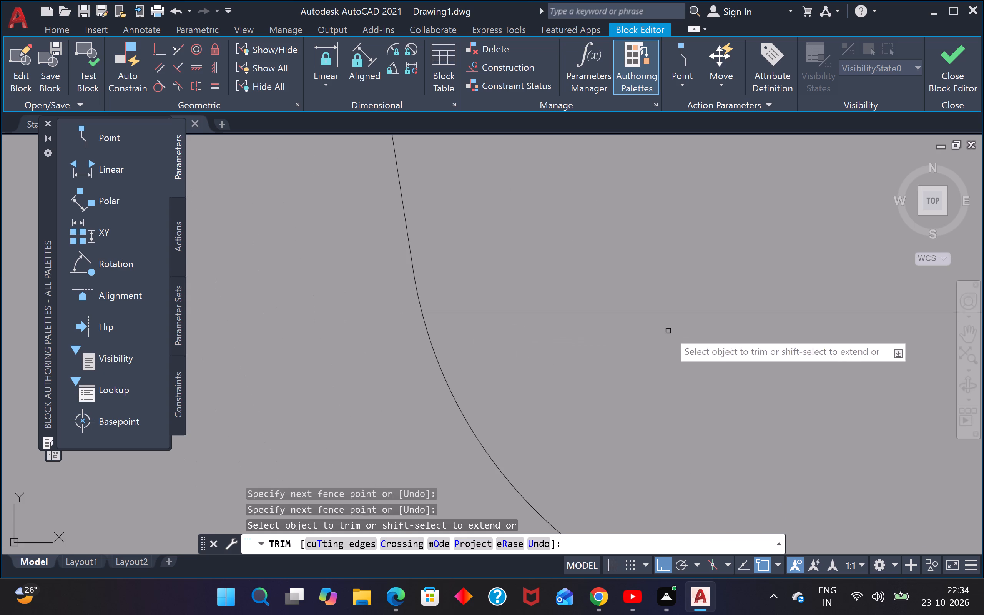
pyautogui.moveTo(668, 331); pyautogui.dragTo(411, 264, button='middle')
pyautogui.scroll(-1, 477, 269)
pyautogui.moveTo(576, 314); pyautogui.dragTo(187, 292, button='middle')
pyautogui.scroll(-2, 284, 294)
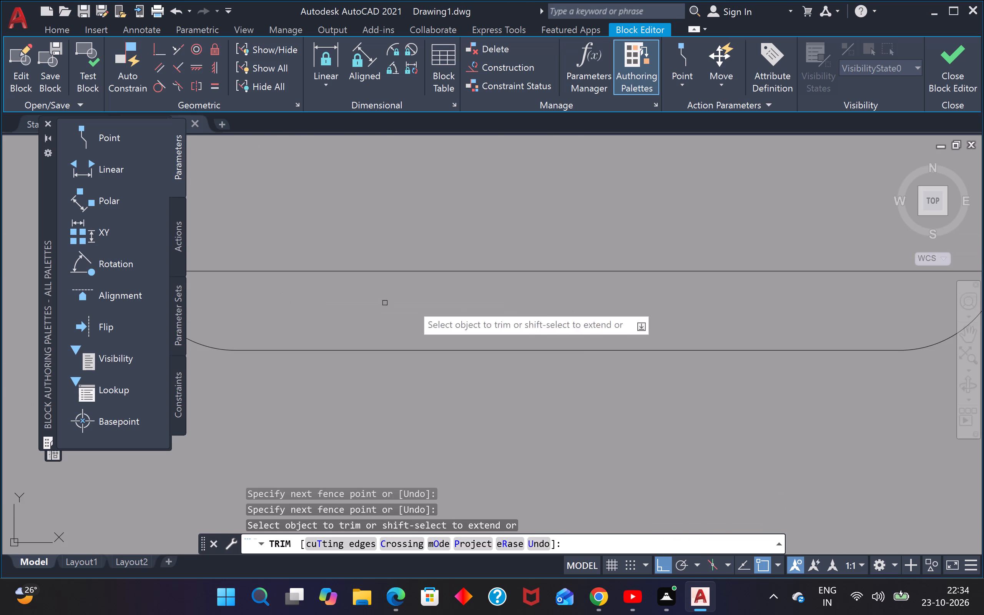
pyautogui.scroll(-3, 674, 316)
pyautogui.moveTo(692, 313); pyautogui.dragTo(460, 317, button='middle')
pyautogui.scroll(4, 525, 312)
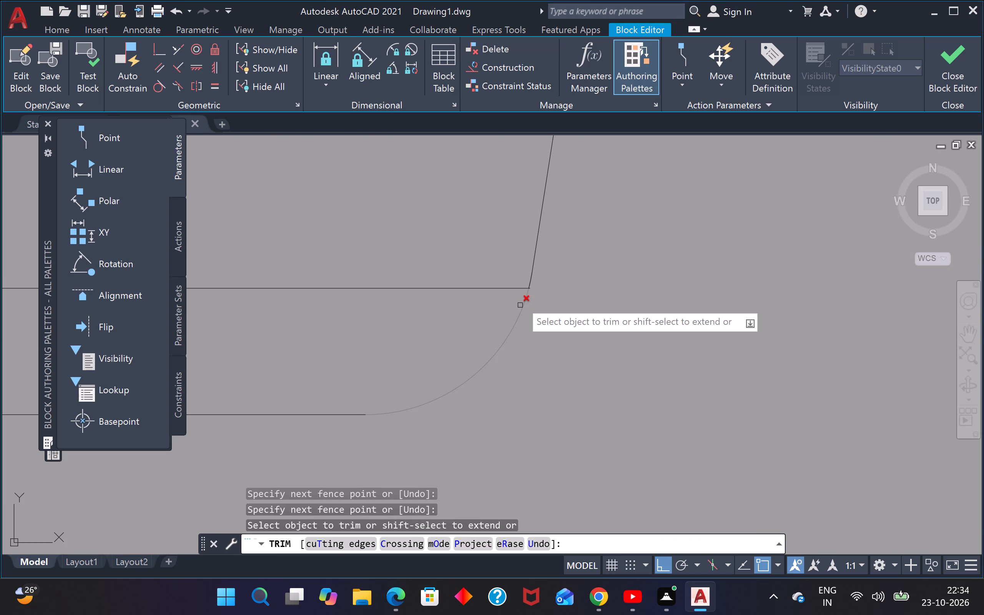
pyautogui.scroll(4, 538, 278)
pyautogui.scroll(4, 505, 358)
pyautogui.moveTo(437, 208); pyautogui.dragTo(436, 226)
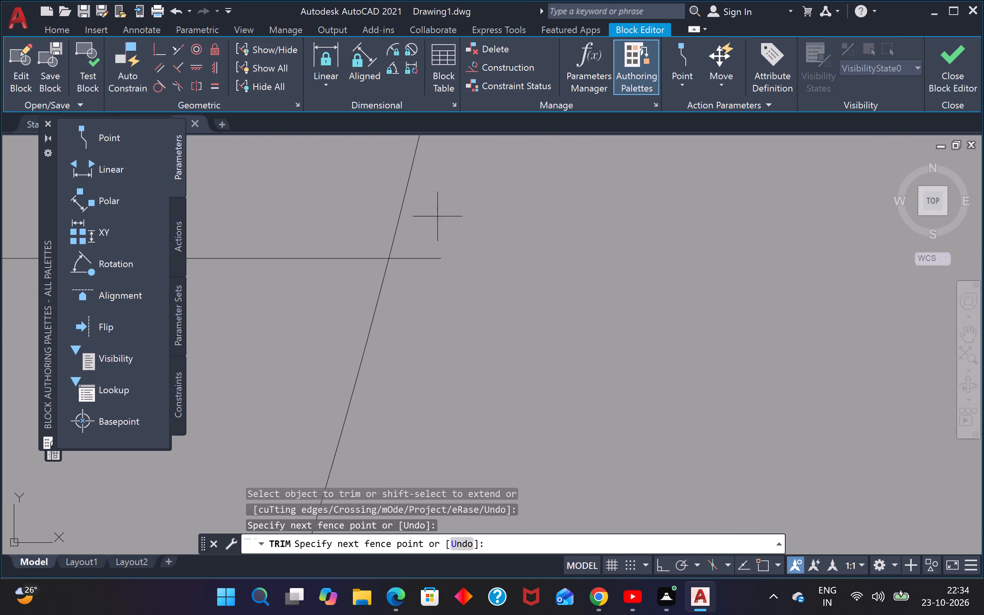
pyautogui.moveTo(436, 226); pyautogui.dragTo(437, 223)
pyautogui.click(429, 280)
pyautogui.click(429, 249)
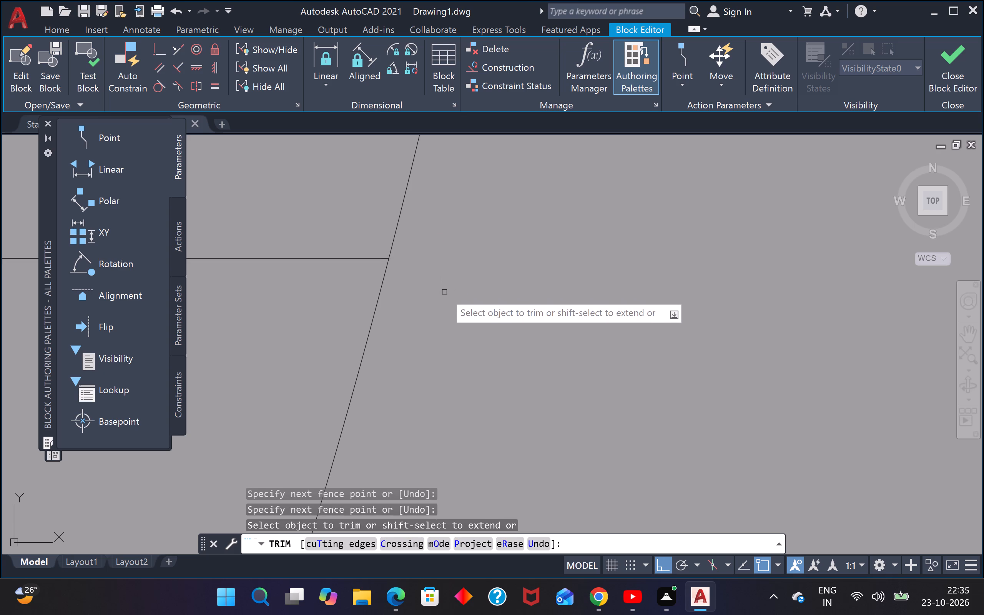
# Trim the backrest line's left overhang beyond the rounded corner on the right-hand chair of the table's lower long side.
pyautogui.scroll(-3, 465, 296)
pyautogui.scroll(-10, 502, 292)
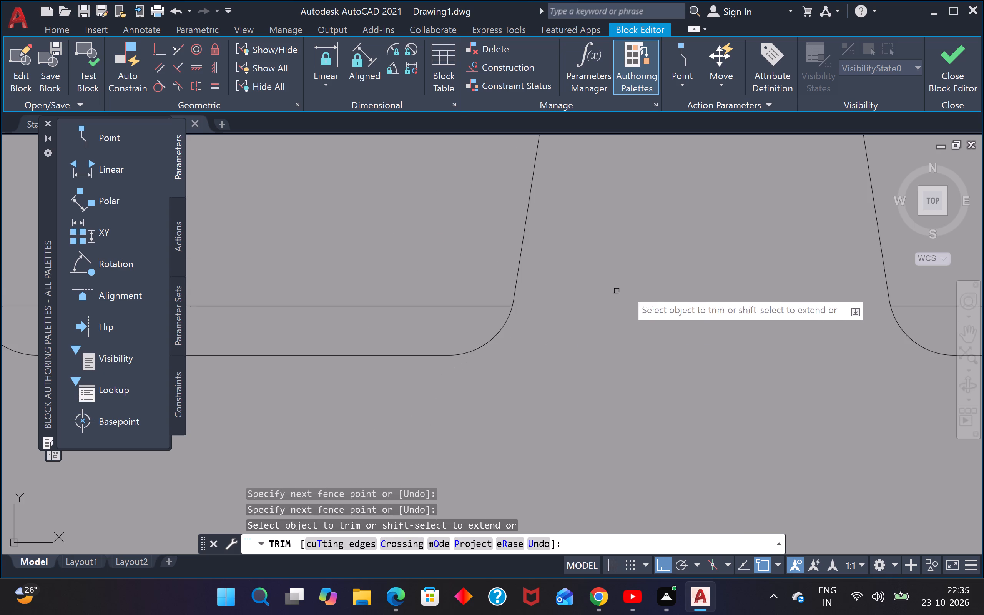
pyautogui.scroll(-2, 626, 289)
pyautogui.scroll(5, 699, 297)
pyautogui.scroll(4, 642, 269)
pyautogui.scroll(9, 568, 269)
pyautogui.click(574, 264)
pyautogui.click(587, 375)
# Trim the backrest line's right overhang beyond the rounded corner on the right-hand chair of the table's lower long side.
pyautogui.scroll(-5, 580, 347)
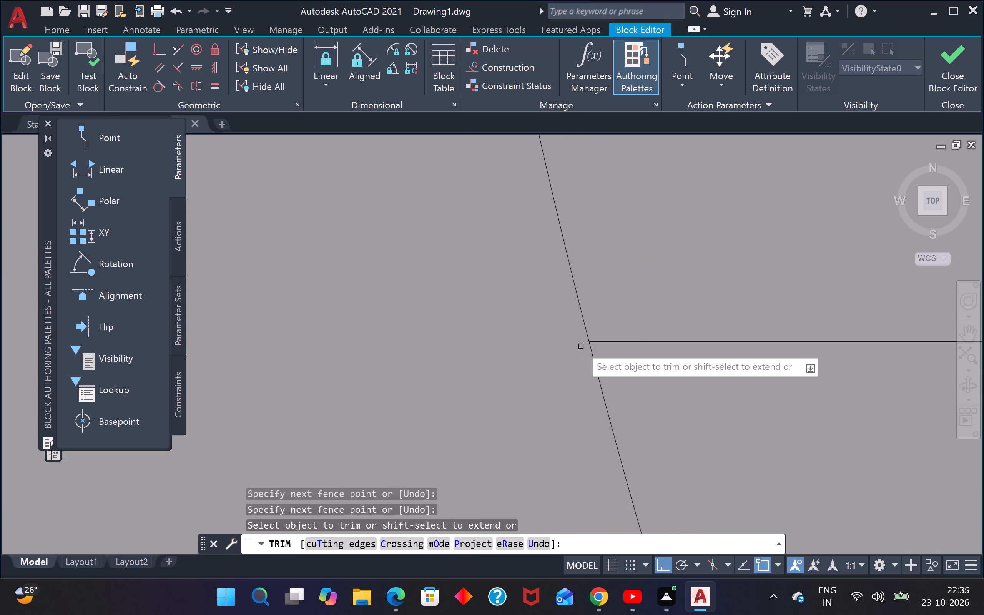
pyautogui.scroll(-4, 603, 324)
pyautogui.moveTo(663, 274); pyautogui.dragTo(196, 218, button='middle')
pyautogui.scroll(-1, 607, 275)
pyautogui.scroll(1, 196, 218)
pyautogui.scroll(-6, 233, 211)
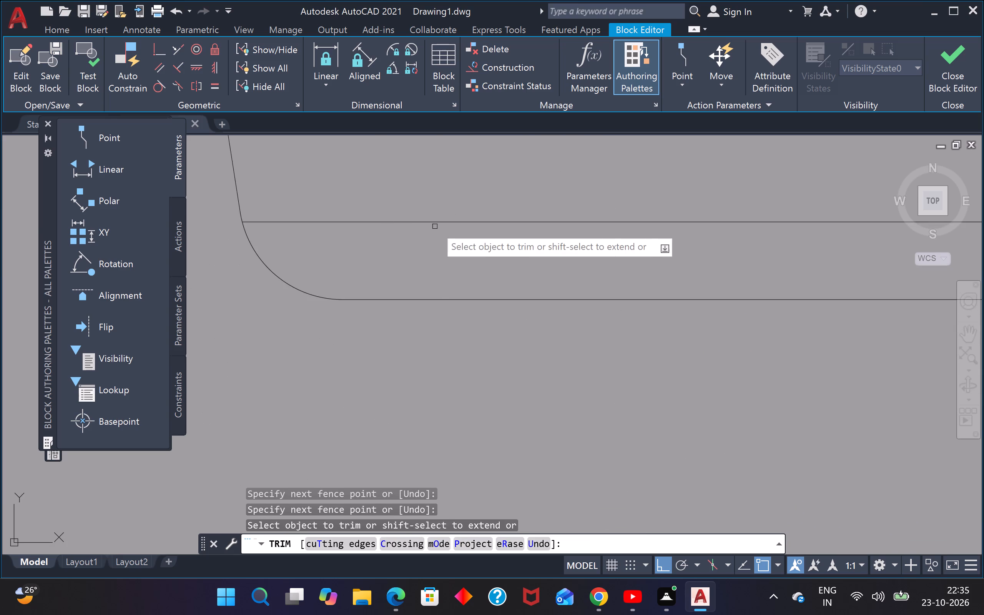
pyautogui.scroll(-2, 435, 226)
pyautogui.moveTo(552, 259); pyautogui.dragTo(306, 335, button='middle')
pyautogui.scroll(4, 339, 301)
pyautogui.scroll(5, 424, 301)
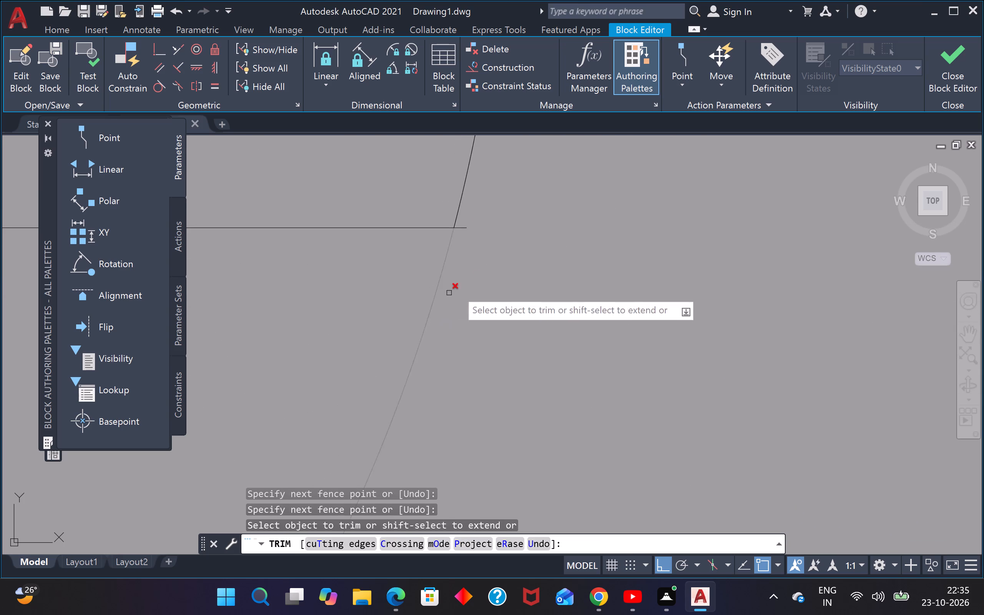
pyautogui.scroll(4, 484, 268)
pyautogui.moveTo(457, 194); pyautogui.dragTo(460, 473, button='middle')
pyautogui.scroll(-1, 457, 195)
pyautogui.click(382, 344)
pyautogui.click(378, 381)
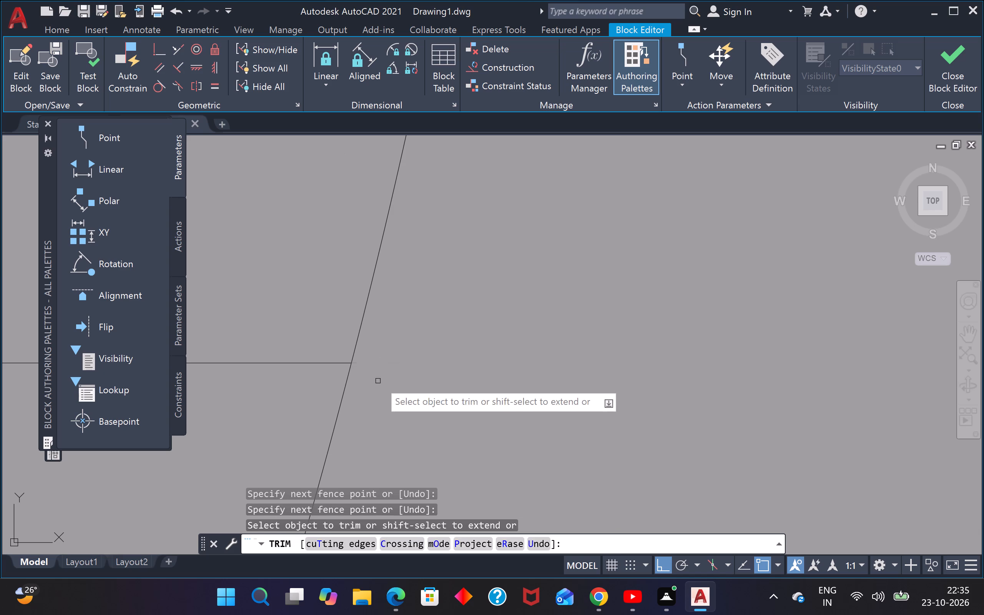
# Trim the backrest line's lower overhang beyond the rounded corner on the chair at the table's right end.
pyautogui.scroll(-20, 384, 374)
pyautogui.scroll(-8, 384, 374)
pyautogui.scroll(10, 489, 281)
pyautogui.scroll(18, 495, 324)
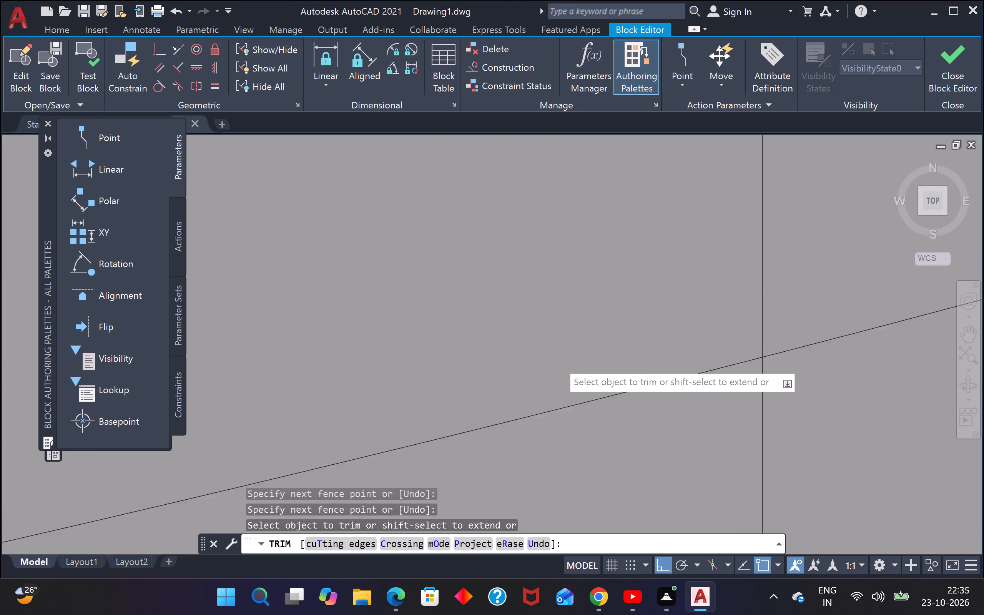
pyautogui.moveTo(908, 429); pyautogui.dragTo(899, 430)
pyautogui.moveTo(819, 452); pyautogui.dragTo(826, 450)
# Trim the backrest line's upper overhang beyond the rounded corner on the chair at the table's right end.
pyautogui.scroll(-11, 834, 439)
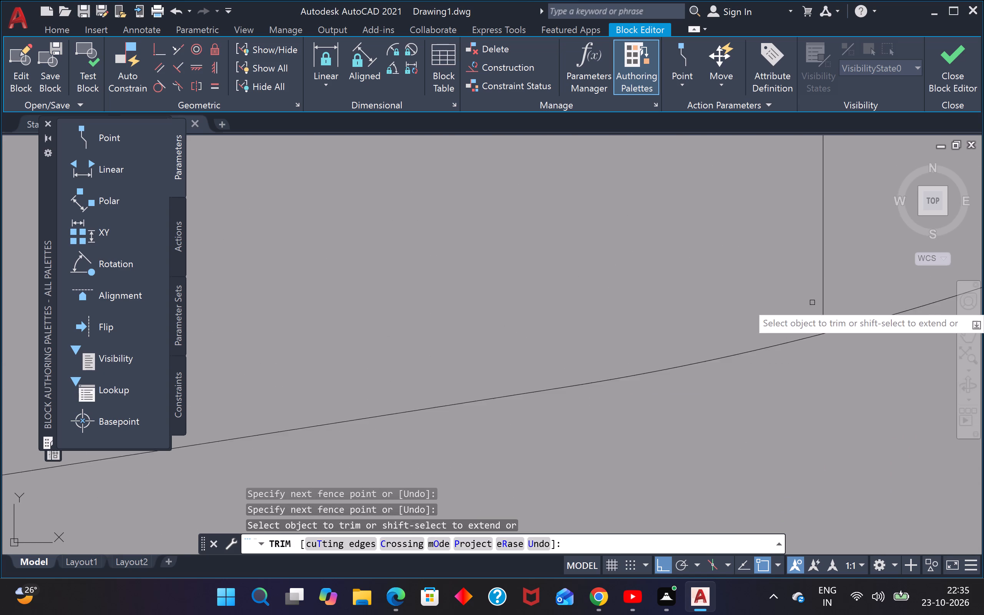
pyautogui.scroll(-7, 812, 303)
pyautogui.moveTo(798, 266); pyautogui.dragTo(747, 473, button='middle')
pyautogui.scroll(-6, 750, 344)
pyautogui.scroll(4, 730, 304)
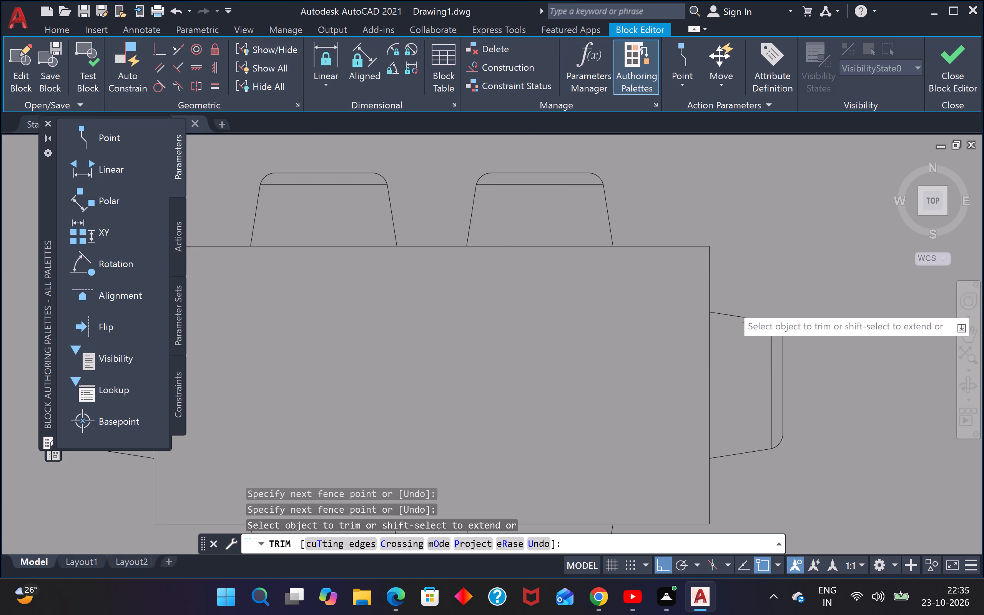
pyautogui.scroll(4, 767, 322)
pyautogui.moveTo(819, 350); pyautogui.dragTo(117, 402, button='middle')
pyautogui.scroll(1, 132, 408)
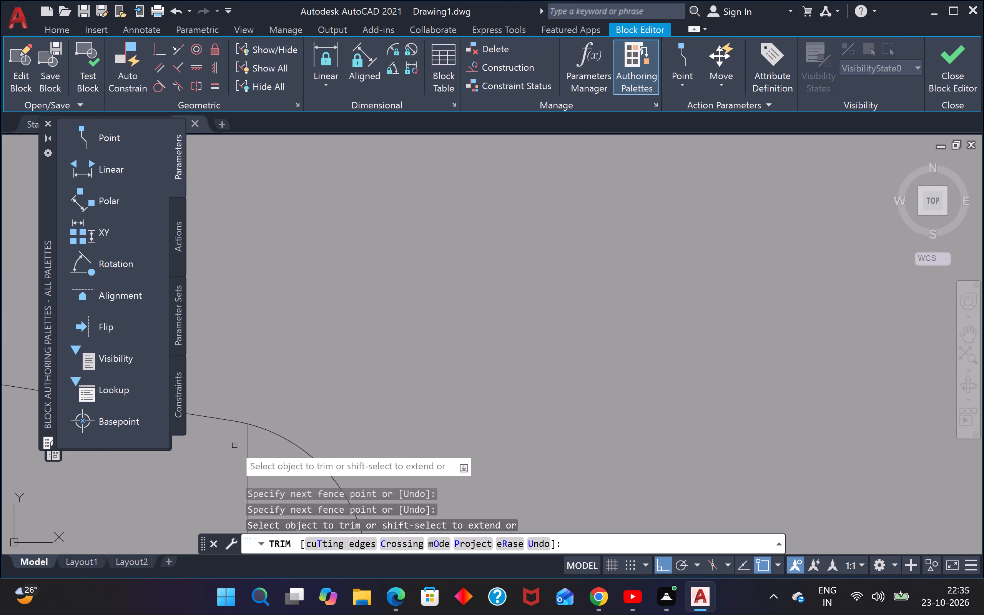
pyautogui.scroll(4, 234, 445)
pyautogui.scroll(5, 332, 304)
pyautogui.moveTo(261, 351); pyautogui.dragTo(258, 352)
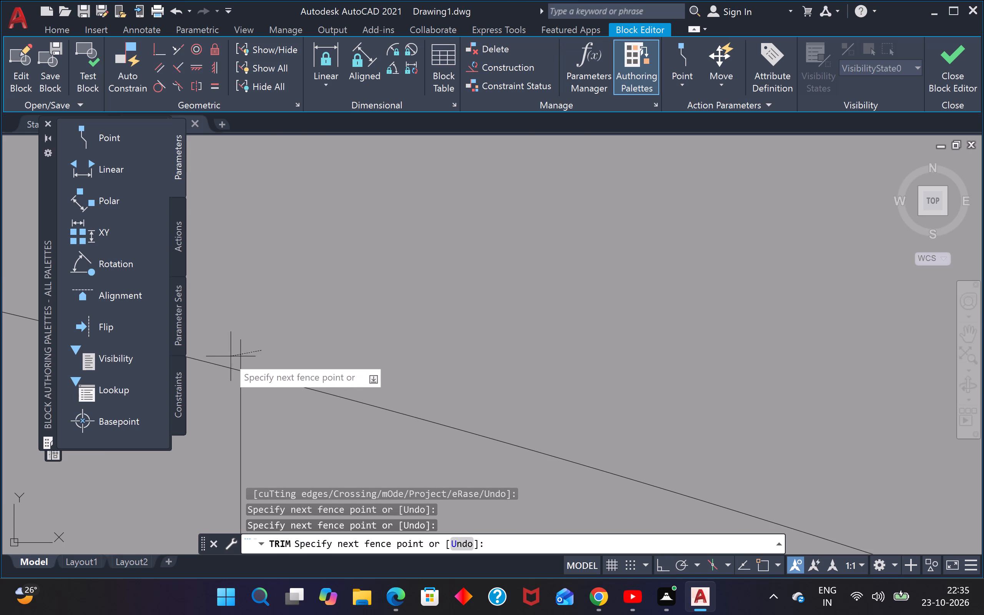
pyautogui.moveTo(226, 357); pyautogui.dragTo(232, 354)
# Trim the backrest line's right overhang beyond the rounded corner on the right-hand chair of the table's upper long side.
pyautogui.scroll(-20, 249, 319)
pyautogui.scroll(-7, 249, 319)
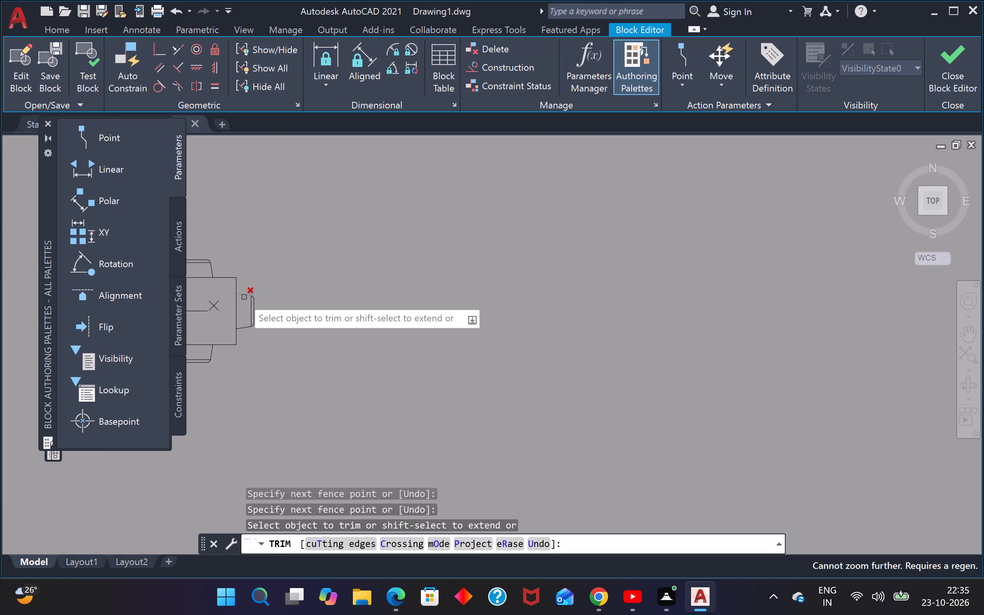
pyautogui.moveTo(236, 298); pyautogui.dragTo(787, 368, button='middle')
pyautogui.scroll(5, 551, 309)
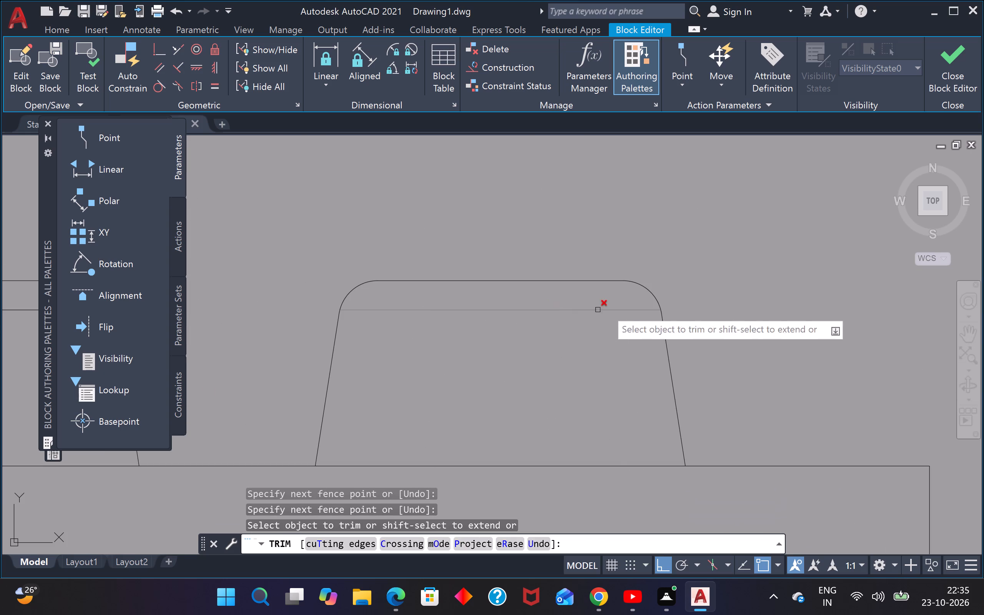
pyautogui.scroll(4, 645, 302)
pyautogui.scroll(5, 758, 357)
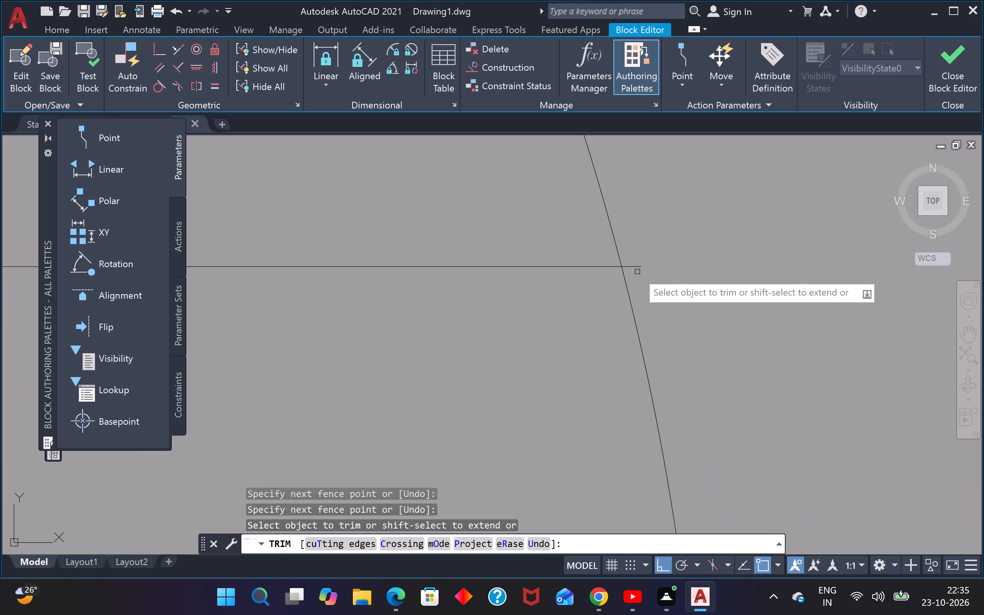
pyautogui.scroll(3, 637, 270)
pyautogui.click(617, 229)
pyautogui.click(607, 296)
# Trim the backrest line's left overhang beyond the rounded corner on the right-hand chair of the table's upper long side.
pyautogui.scroll(-14, 617, 279)
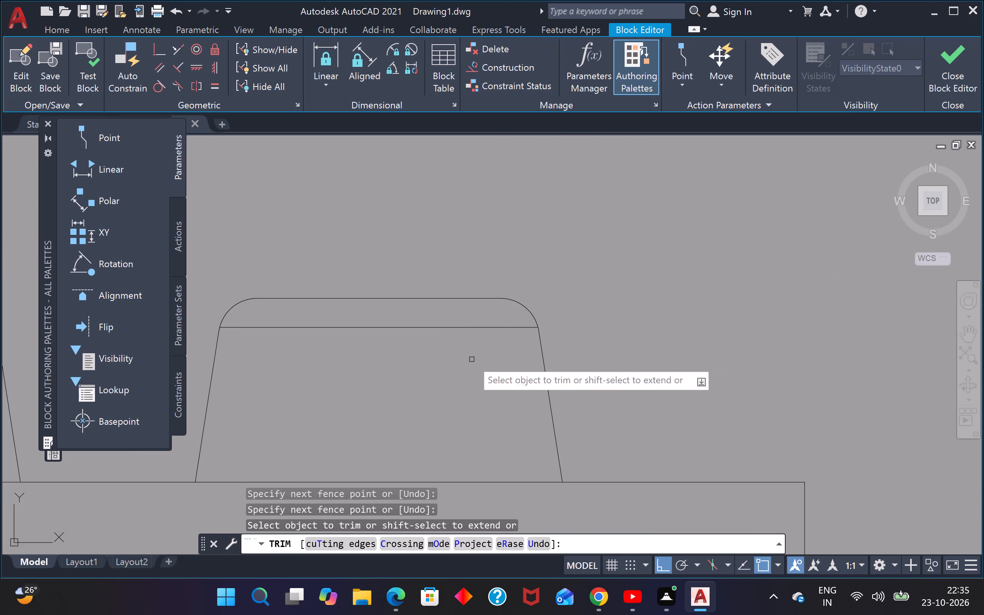
pyautogui.moveTo(471, 360); pyautogui.dragTo(876, 371, button='middle')
pyautogui.scroll(4, 583, 336)
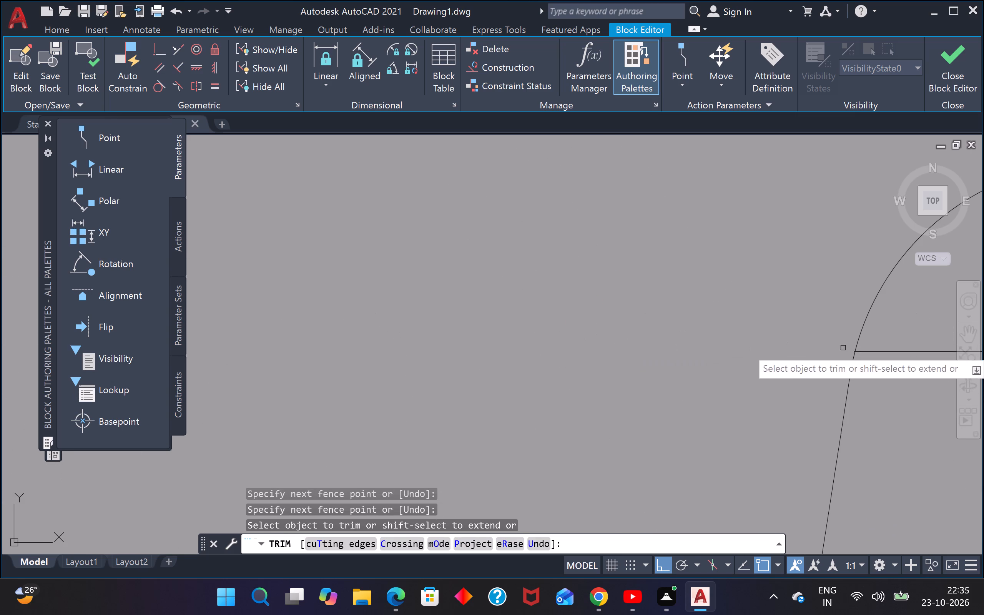
pyautogui.moveTo(848, 348); pyautogui.dragTo(644, 353, button='middle')
pyautogui.scroll(5, 670, 361)
pyautogui.scroll(4, 607, 319)
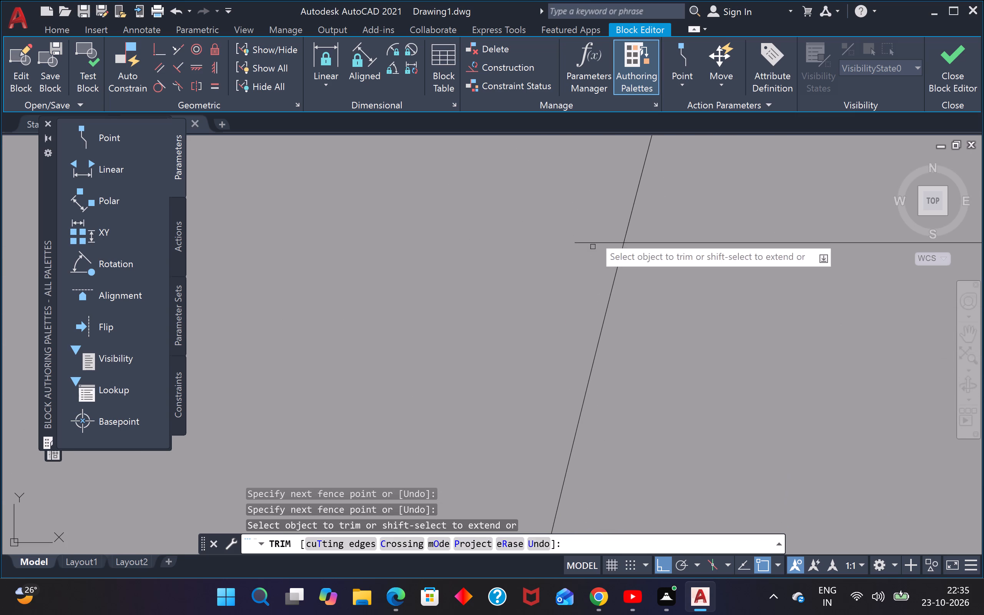
pyautogui.click(597, 215)
pyautogui.click(587, 258)
# Trim the backrest line's right overhang beyond the rounded corner on the left-hand chair of the table's upper long side.
pyautogui.scroll(-20, 587, 256)
pyautogui.scroll(-4, 587, 256)
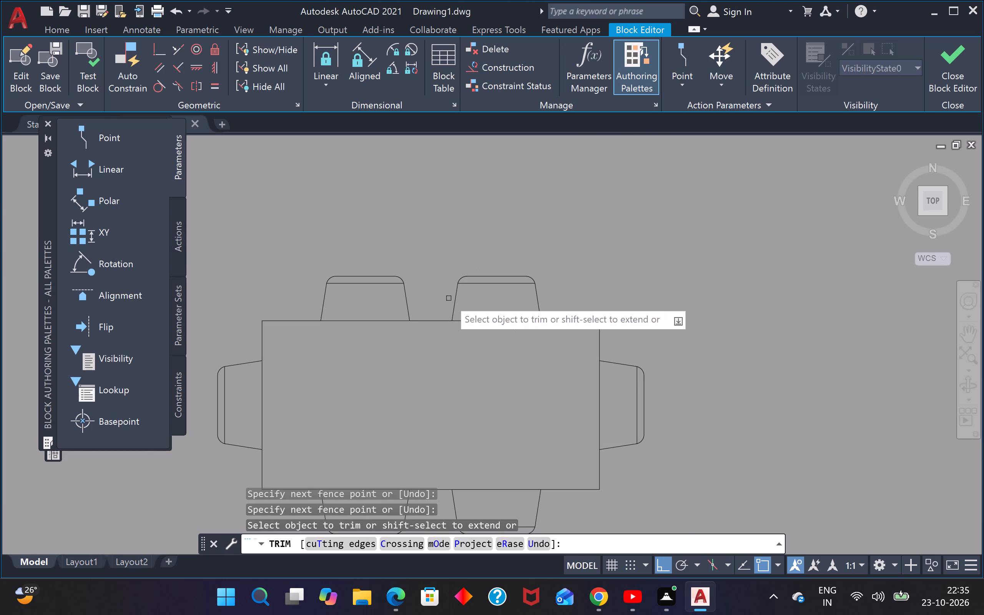
pyautogui.scroll(5, 360, 299)
pyautogui.scroll(8, 647, 189)
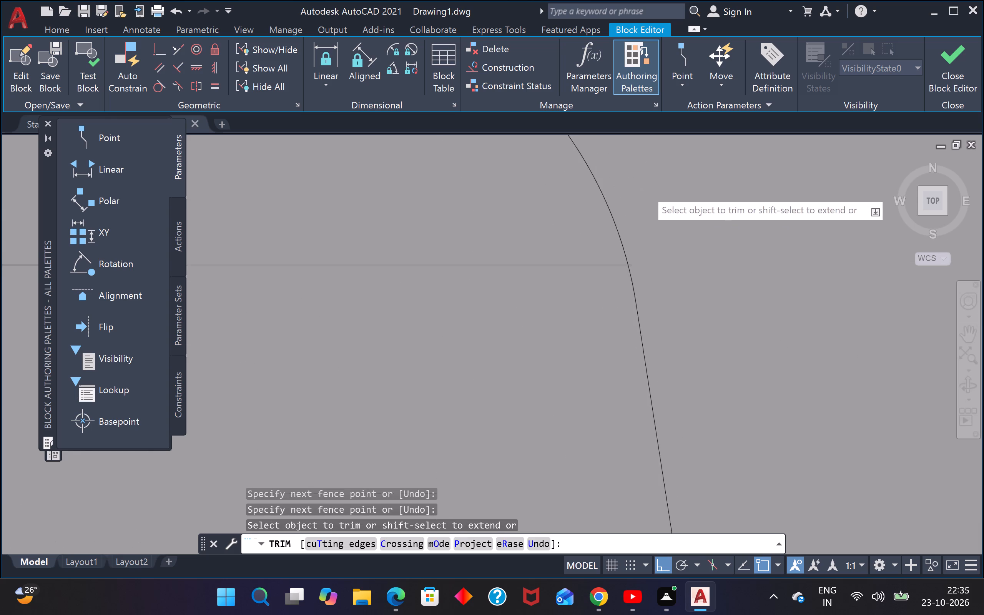
pyautogui.moveTo(567, 376); pyautogui.dragTo(630, 246, button='middle')
pyautogui.scroll(4, 637, 352)
pyautogui.click(683, 382)
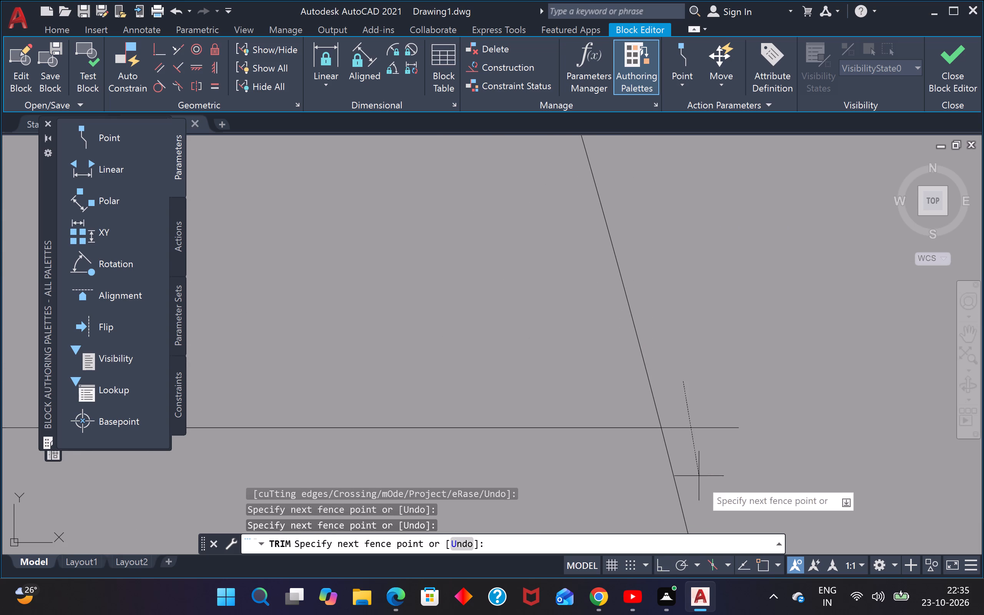
pyautogui.moveTo(702, 479); pyautogui.dragTo(706, 474)
# Trim the backrest line's left overhang beyond the rounded corner on the left-hand chair of the table's upper long side.
pyautogui.scroll(-20, 719, 381)
pyautogui.scroll(-2, 719, 381)
pyautogui.moveTo(568, 404); pyautogui.dragTo(609, 399, button='middle')
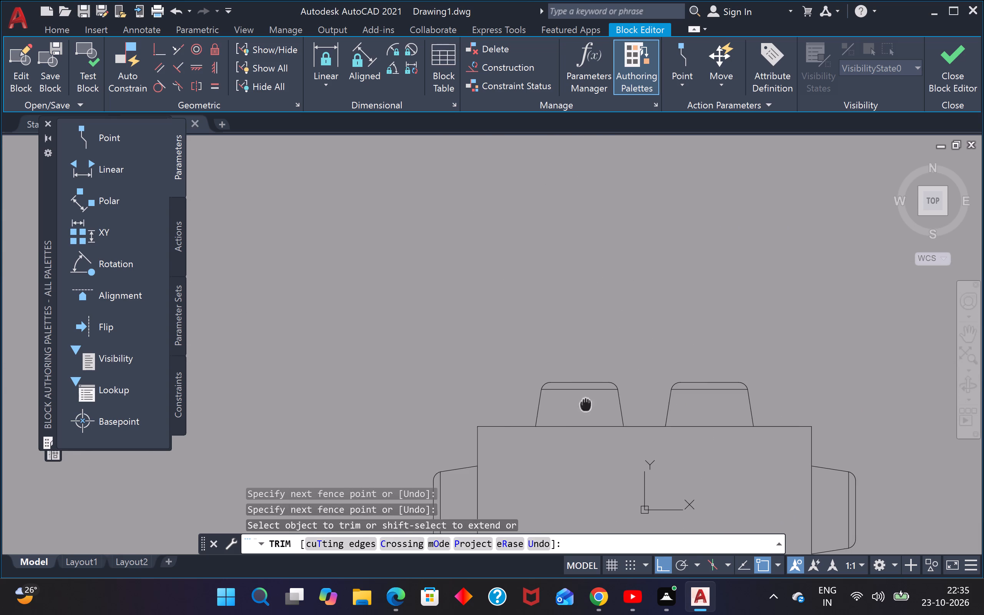
pyautogui.moveTo(609, 399); pyautogui.dragTo(713, 396, button='middle')
pyautogui.scroll(12, 685, 390)
pyautogui.scroll(3, 613, 374)
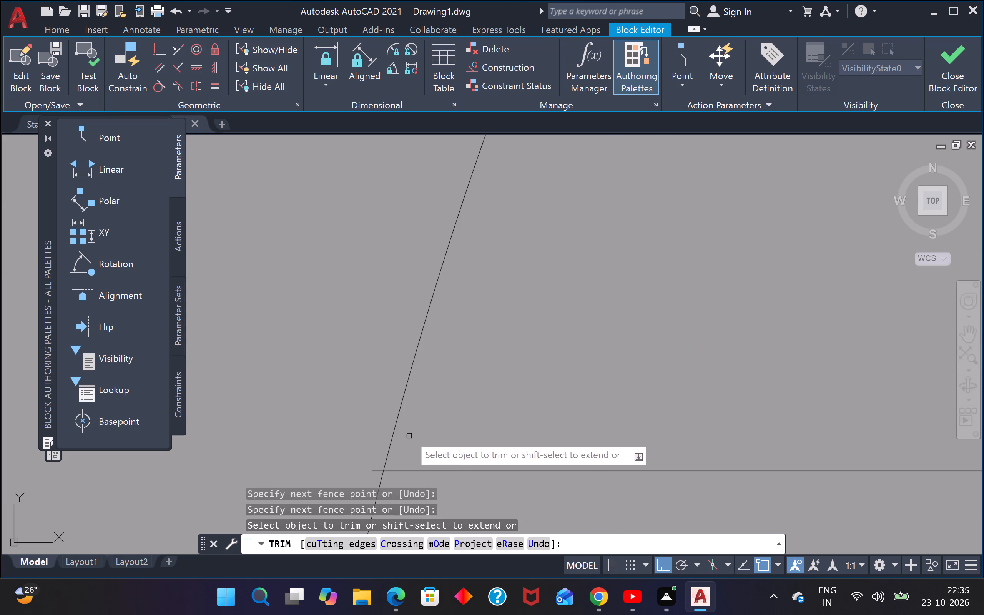
pyautogui.moveTo(412, 425); pyautogui.dragTo(643, 387, button='middle')
pyautogui.scroll(3, 597, 434)
pyautogui.moveTo(647, 388); pyautogui.dragTo(647, 392)
pyautogui.click(619, 449)
# Examine the backrest line's ends on the chair at the table's left end and finish trimming.
pyautogui.scroll(-4, 602, 397)
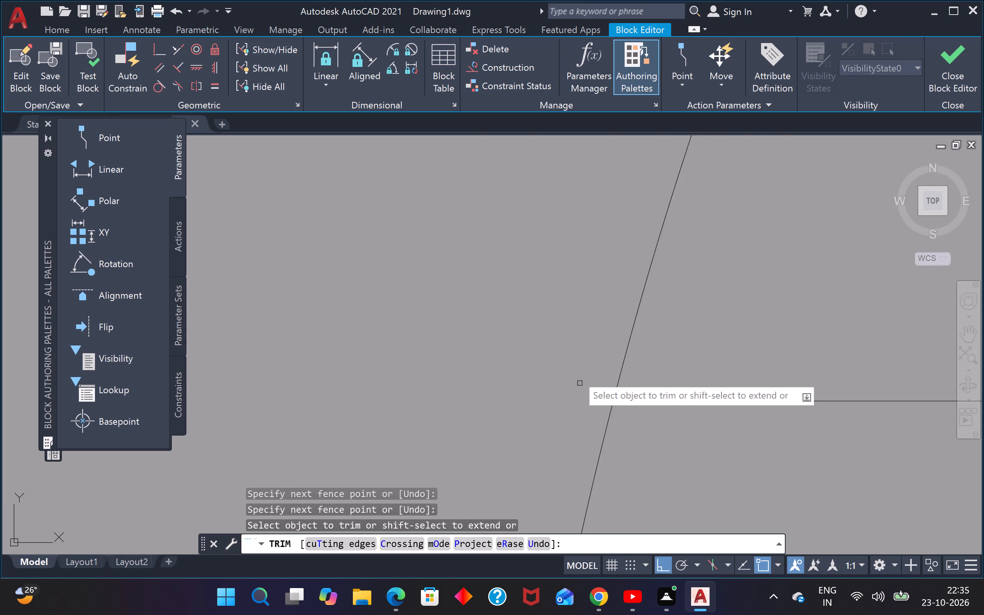
pyautogui.scroll(-20, 577, 374)
pyautogui.scroll(-3, 577, 374)
pyautogui.scroll(8, 441, 416)
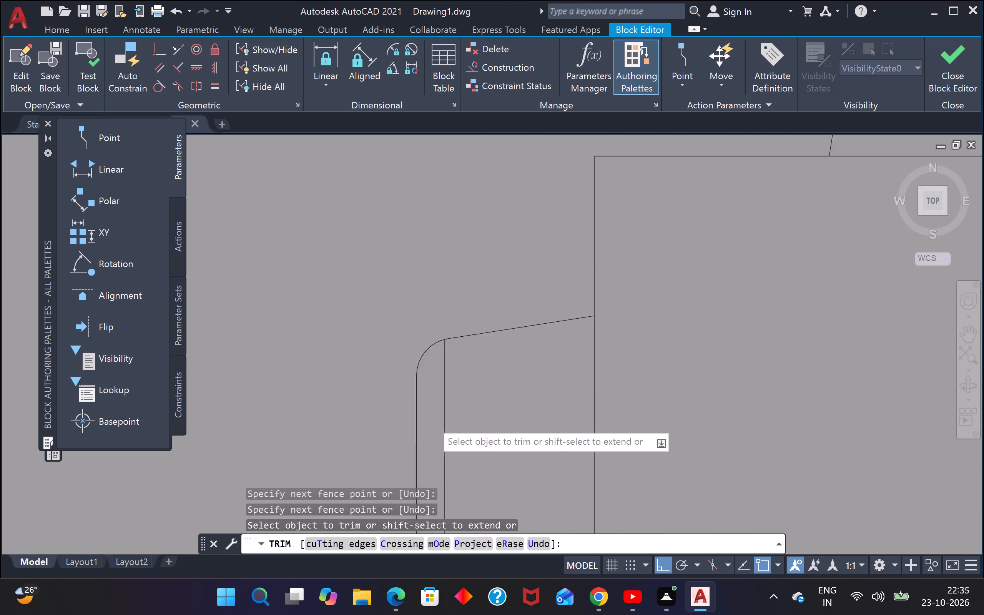
pyautogui.scroll(-4, 445, 204)
pyautogui.moveTo(437, 244); pyautogui.dragTo(440, 339, button='middle')
pyautogui.scroll(4, 452, 279)
pyautogui.scroll(-6, 487, 266)
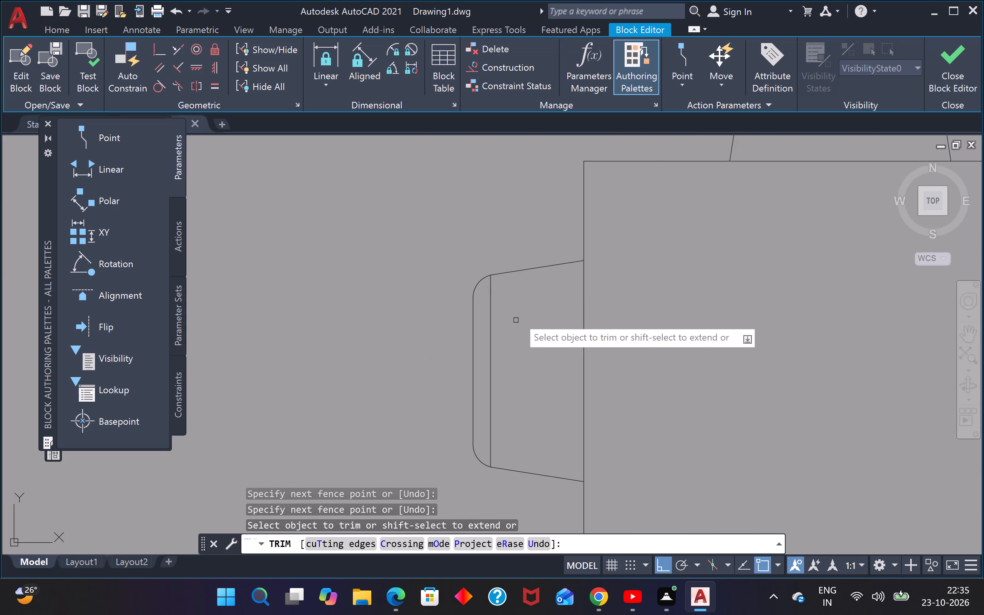
pyautogui.scroll(-4, 518, 317)
pyautogui.press('Escape')
pyautogui.press('Escape')
# Fillet the tabletop's upper-left and lower-left corners with a 2" radius.
pyautogui.press('f')
pyautogui.press('space')
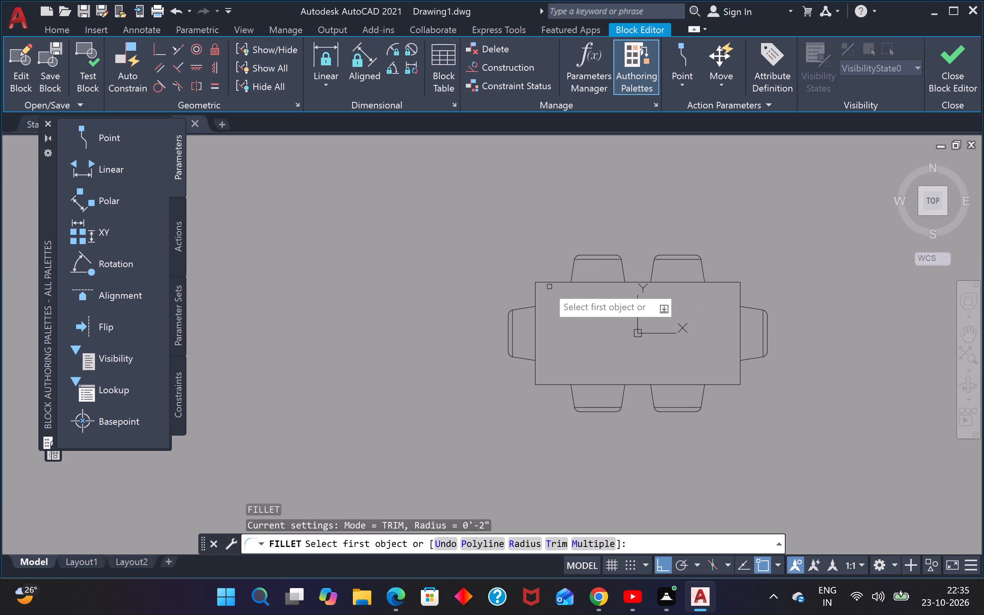
pyautogui.scroll(1, 544, 285)
pyautogui.click(545, 281)
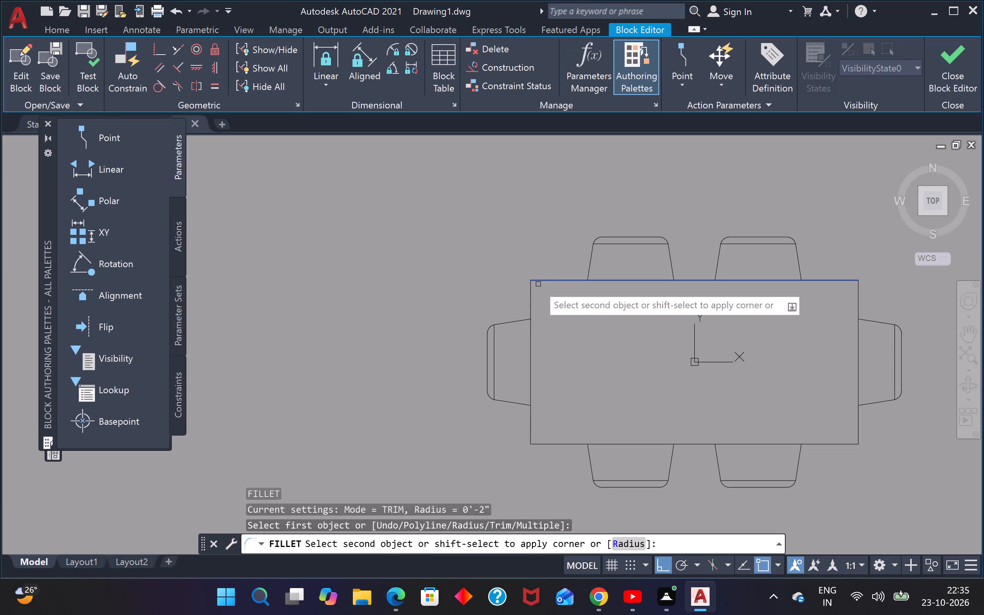
pyautogui.click(531, 293)
pyautogui.click(558, 375)
pyautogui.press('space')
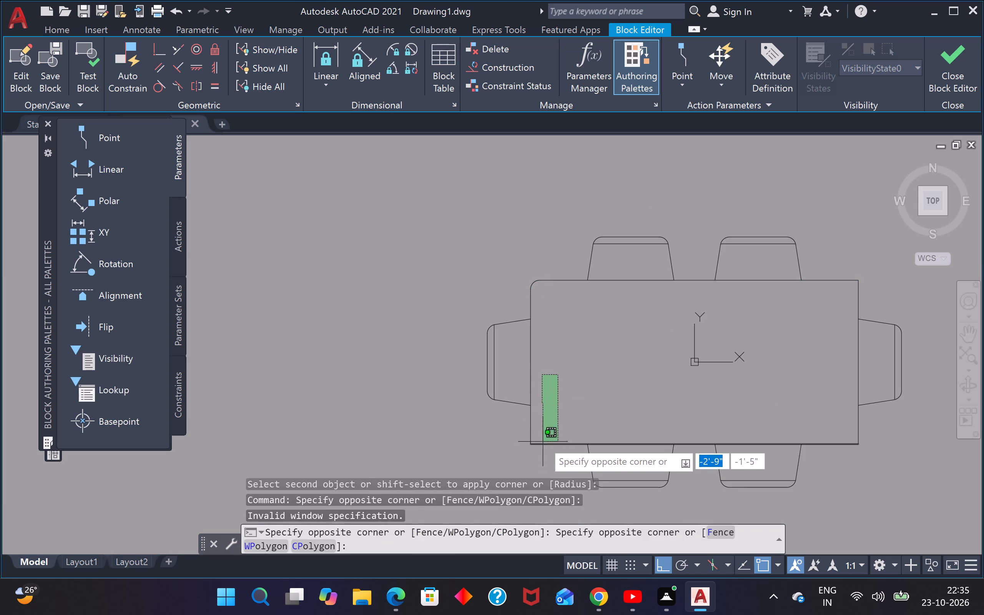
pyautogui.press('Escape')
pyautogui.write('F')
pyautogui.press('space')
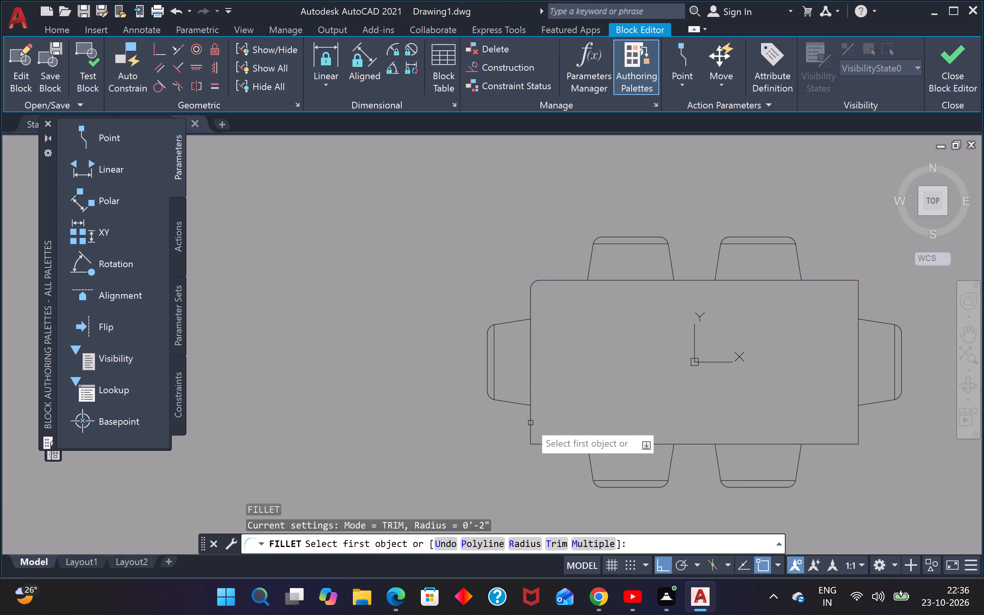
pyautogui.click(530, 423)
pyautogui.click(548, 444)
# Fillet the tabletop's lower-right and upper-right corners with a 2" radius.
pyautogui.press('space')
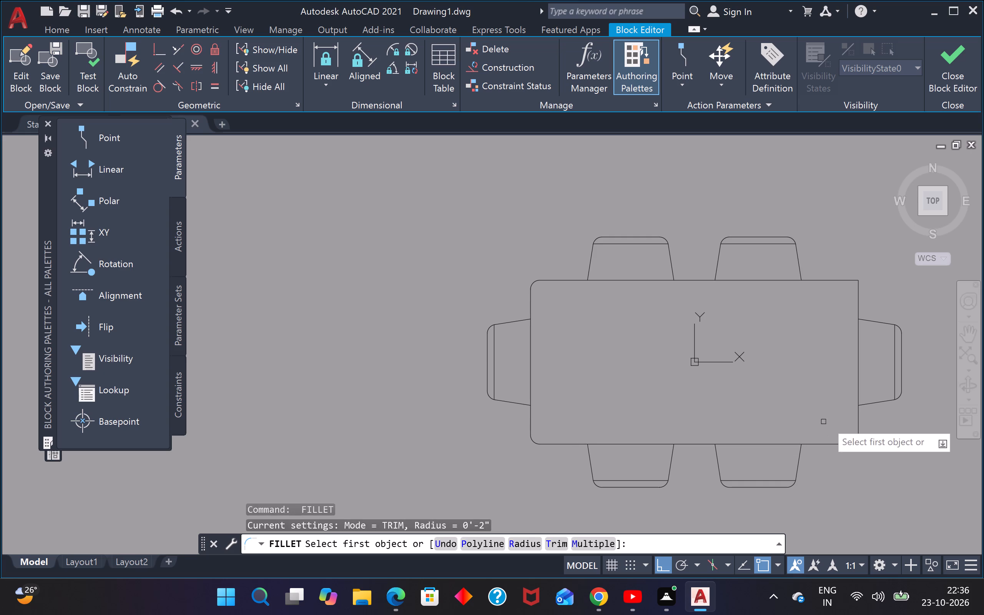
pyautogui.click(858, 422)
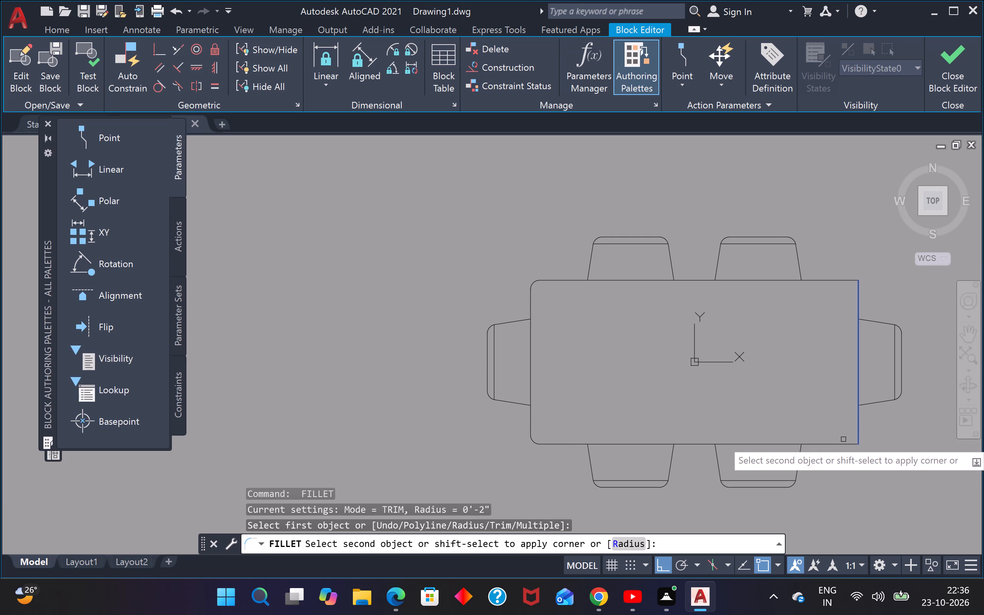
pyautogui.click(843, 443)
pyautogui.press('space')
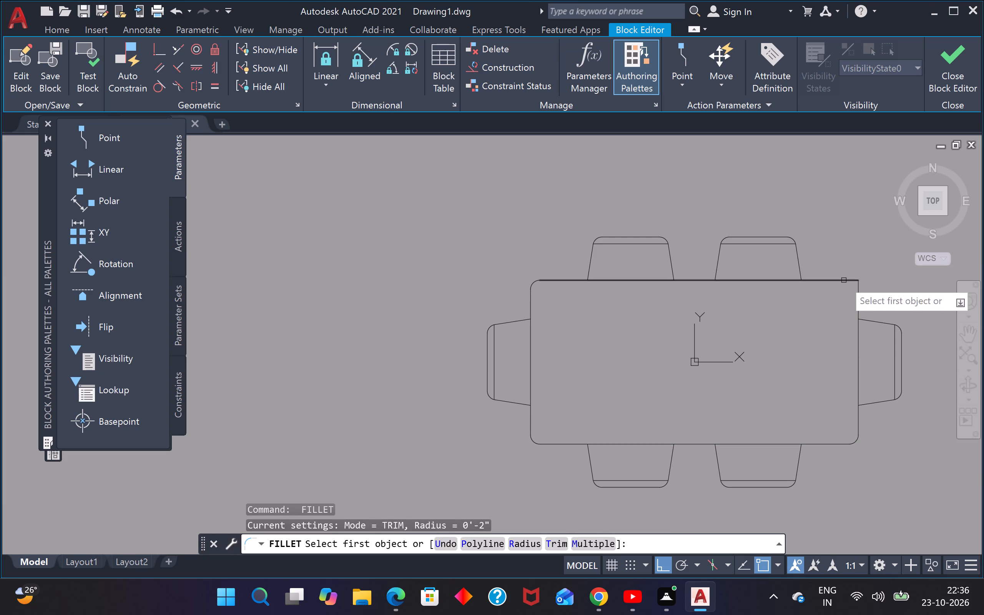
pyautogui.click(844, 280)
pyautogui.click(861, 296)
# Close the block editor and save the changes to the dining block.
pyautogui.click(939, 85)
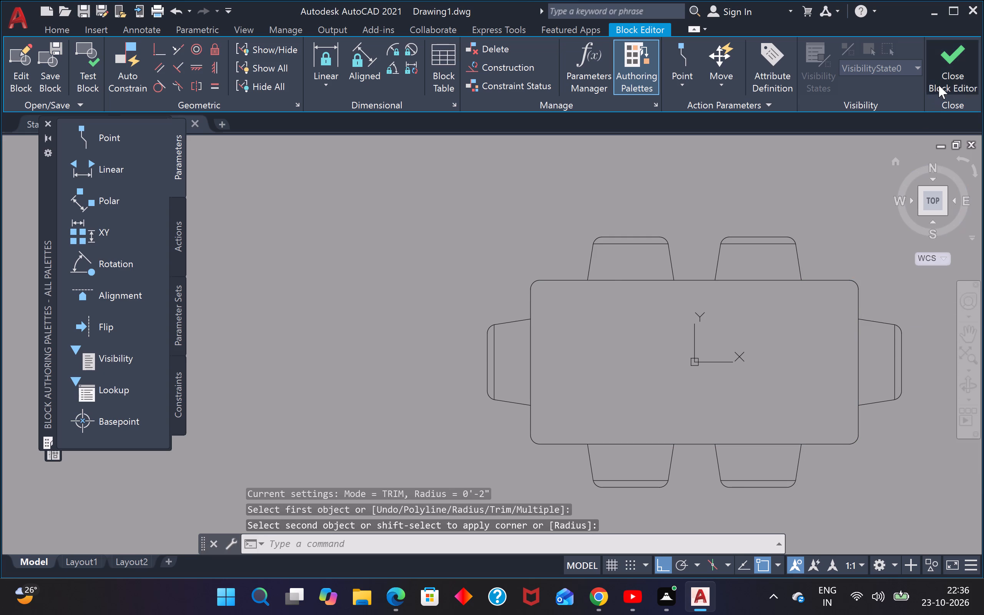
pyautogui.click(587, 260)
# Scale the dining set beside the floor plan to about 0.7 of its size from the tabletop's lower-left corner.
pyautogui.scroll(-3, 587, 260)
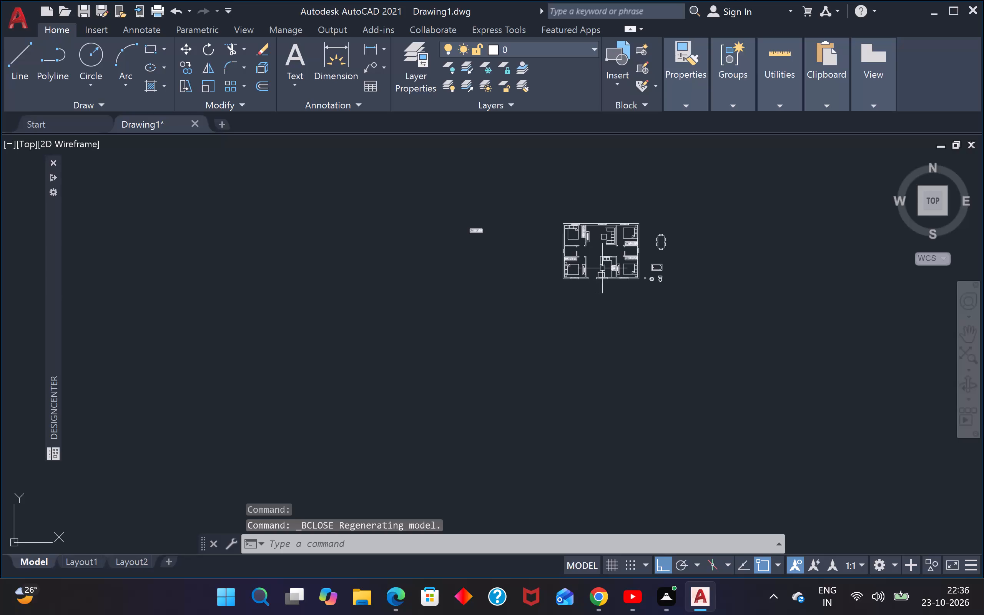
pyautogui.scroll(2, 609, 265)
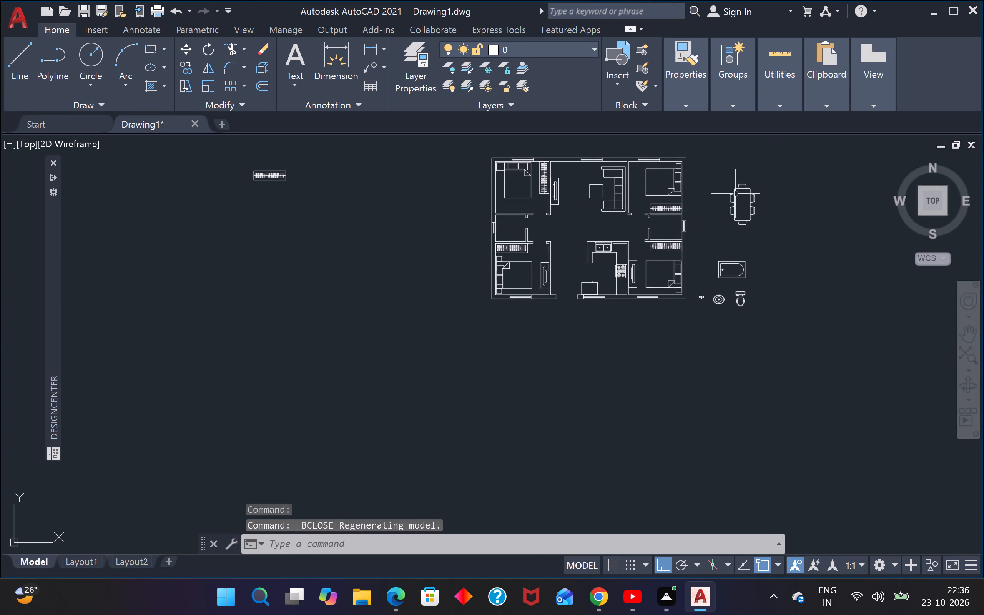
pyautogui.scroll(3, 735, 200)
pyautogui.scroll(-3, 772, 198)
pyautogui.scroll(2, 788, 172)
pyautogui.click(788, 172)
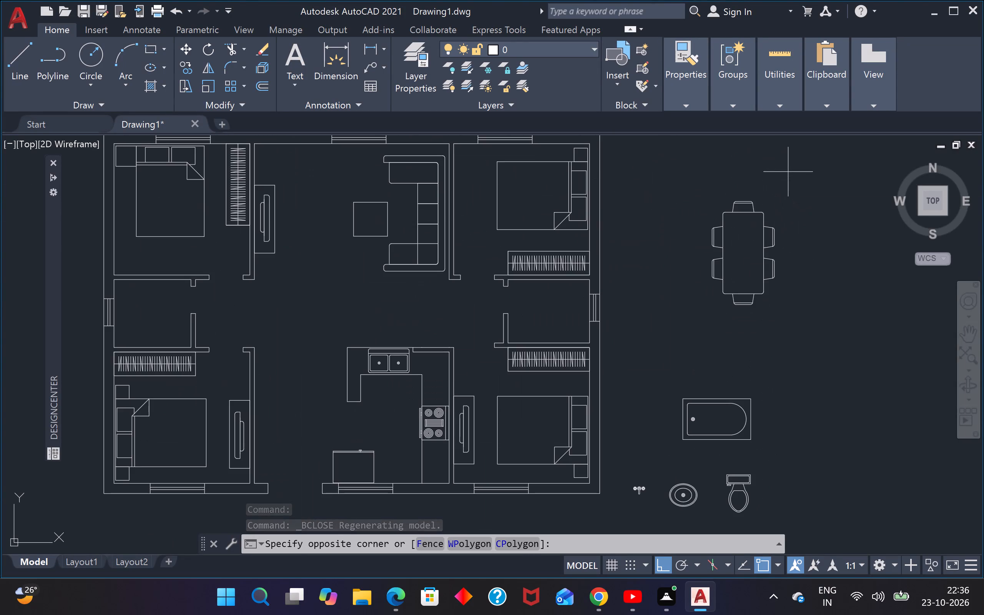
pyautogui.click(712, 320)
pyautogui.write('SC')
pyautogui.press('space')
pyautogui.moveTo(718, 292); pyautogui.dragTo(723, 288)
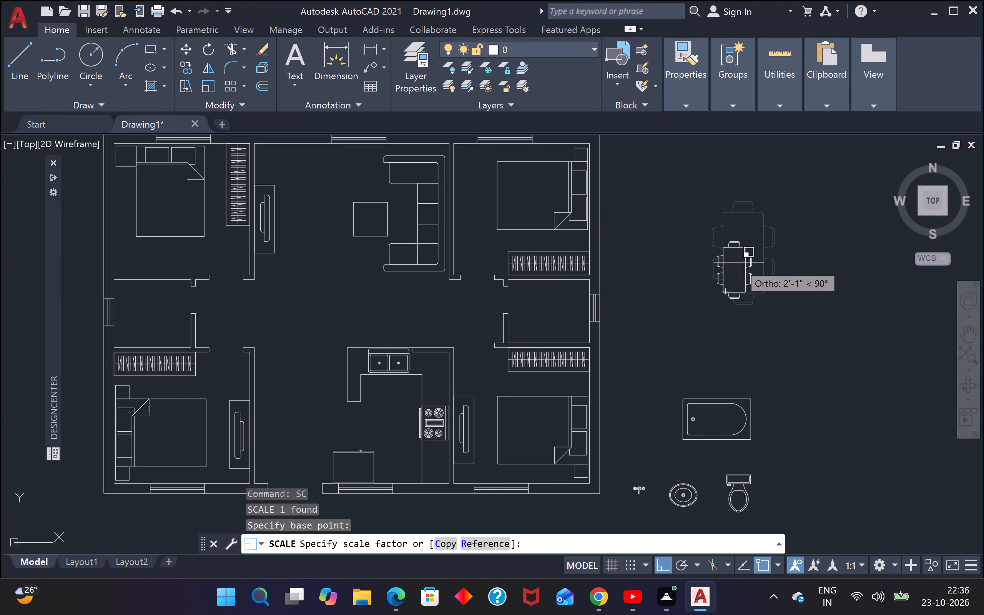
pyautogui.click(740, 256)
# Move the dining set by its centre from beside the plan into the open space just outside the kitchen's upper-left corner.
pyautogui.moveTo(775, 198); pyautogui.dragTo(773, 211)
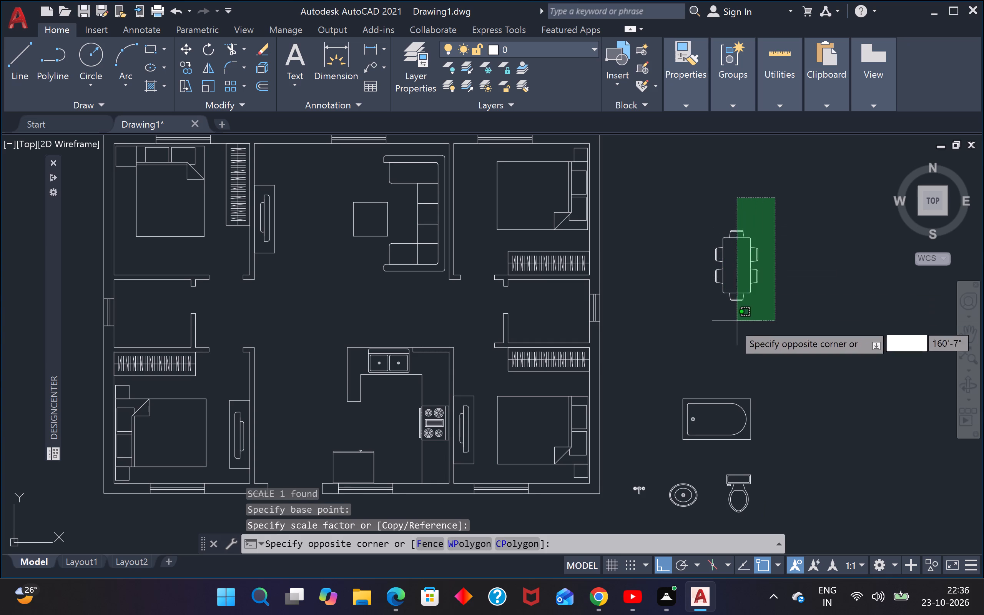
pyautogui.click(711, 320)
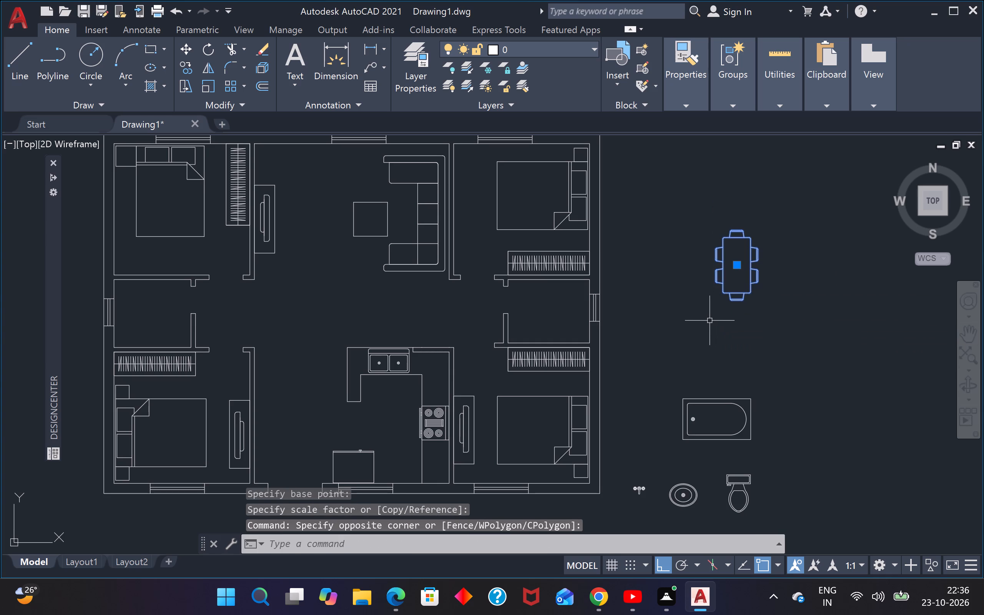
pyautogui.press('m')
pyautogui.press('space')
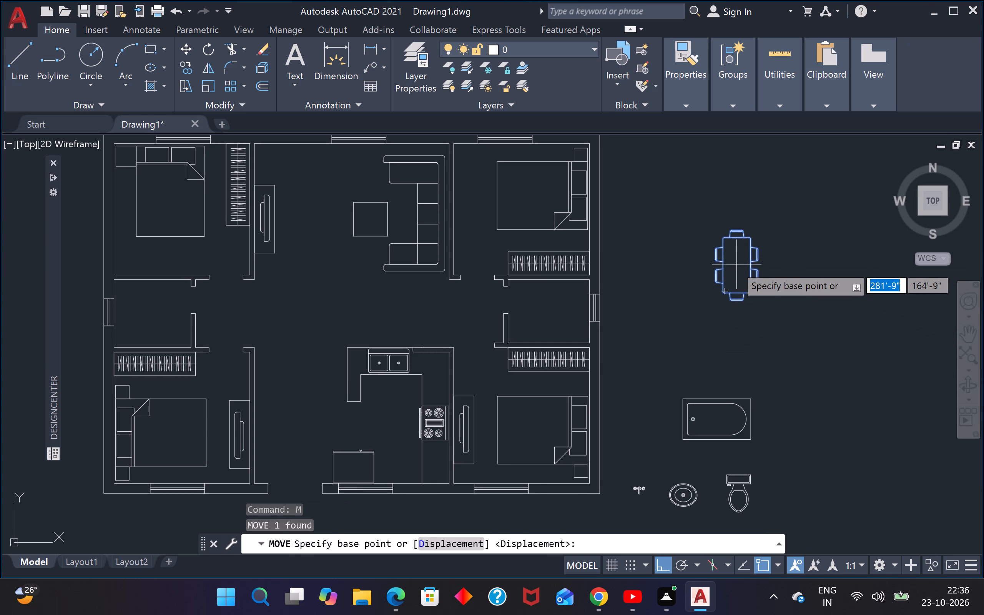
pyautogui.click(735, 265)
pyautogui.scroll(-2, 735, 267)
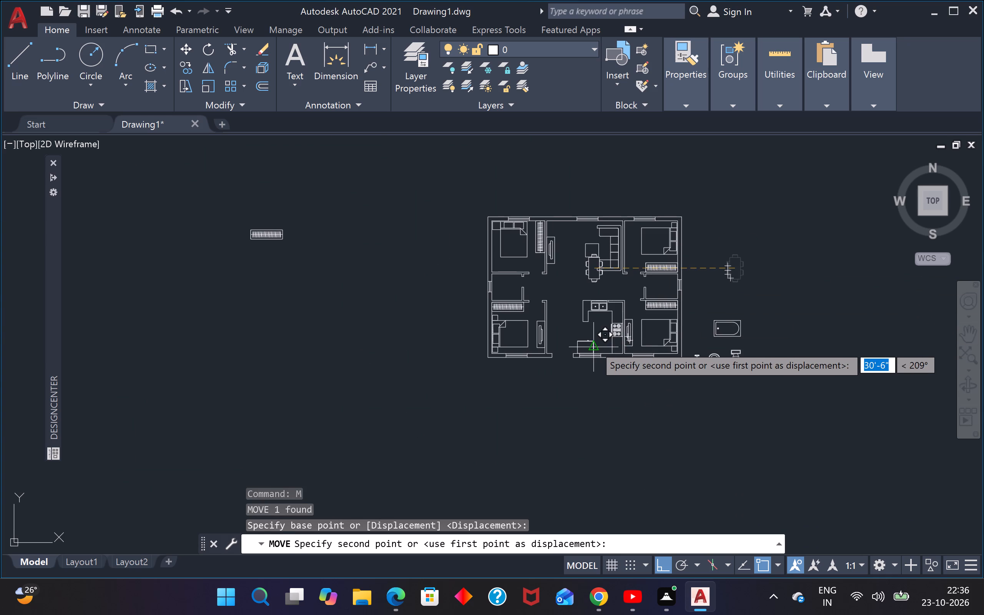
pyautogui.press('F8')
pyautogui.scroll(3, 570, 317)
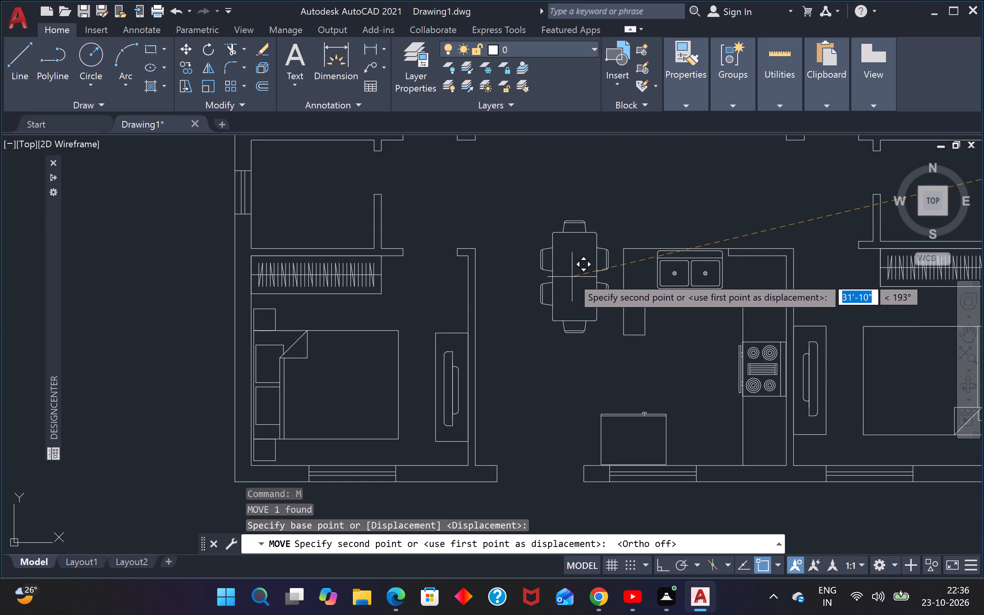
pyautogui.scroll(-1, 572, 276)
pyautogui.scroll(1, 572, 276)
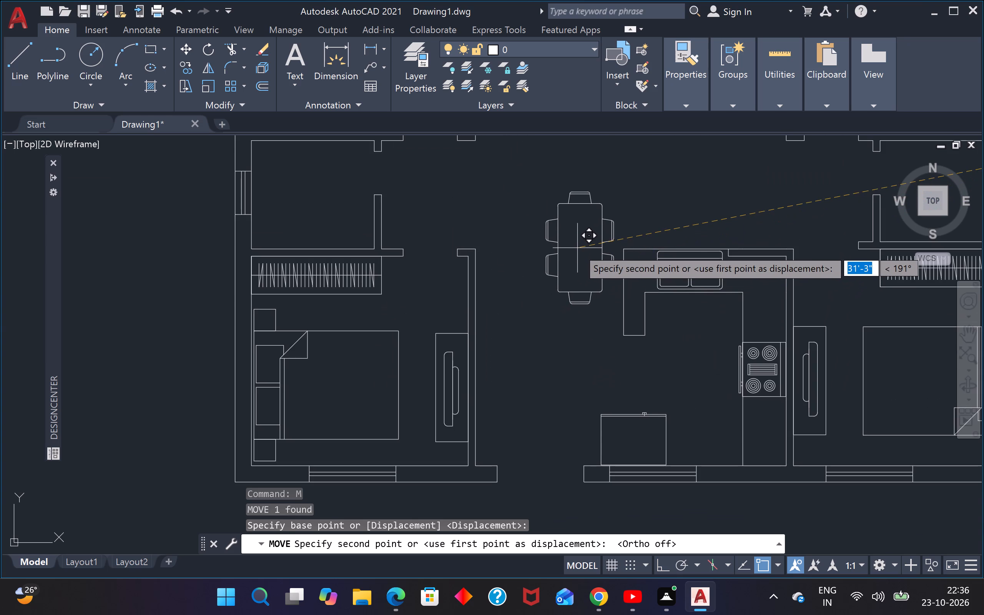
pyautogui.click(577, 248)
# Rotate the bathtub beside the plan 270° about its upper-right corner so its long side runs vertically.
pyautogui.scroll(-2, 577, 248)
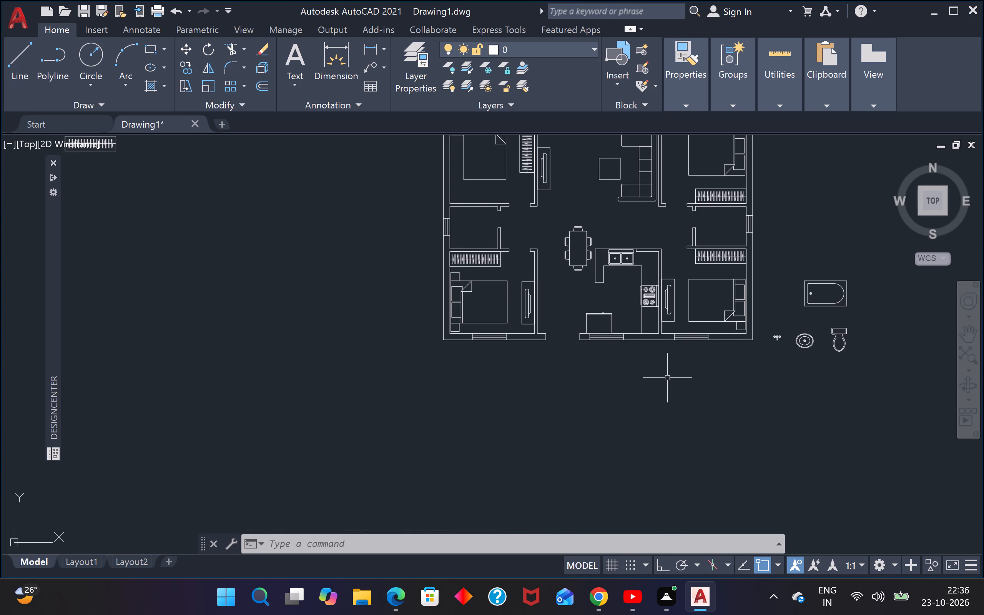
pyautogui.scroll(-2, 648, 298)
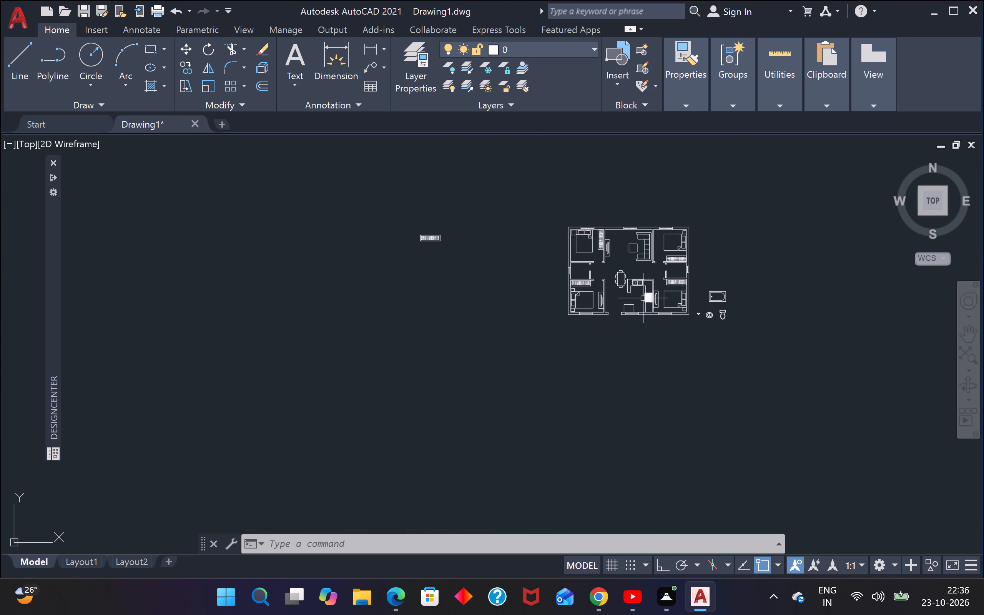
pyautogui.moveTo(634, 304); pyautogui.dragTo(573, 396, button='middle')
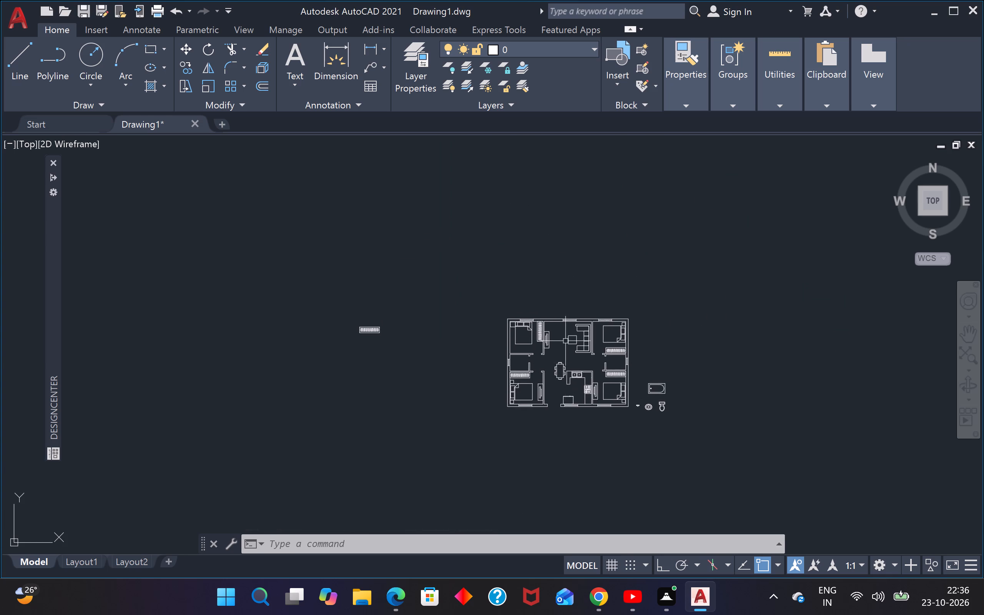
pyautogui.scroll(2, 565, 336)
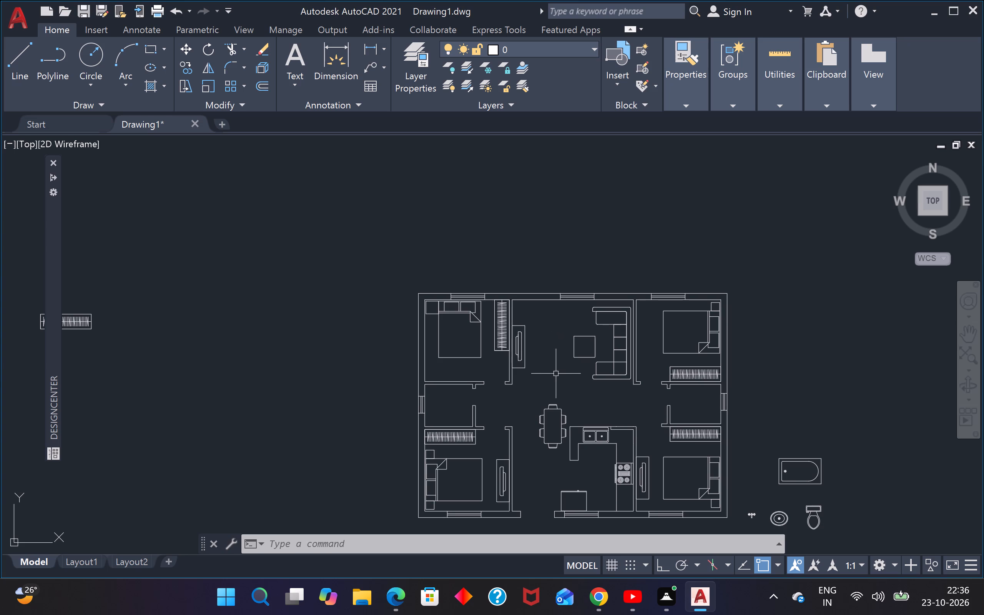
pyautogui.moveTo(556, 374); pyautogui.dragTo(511, 294, button='middle')
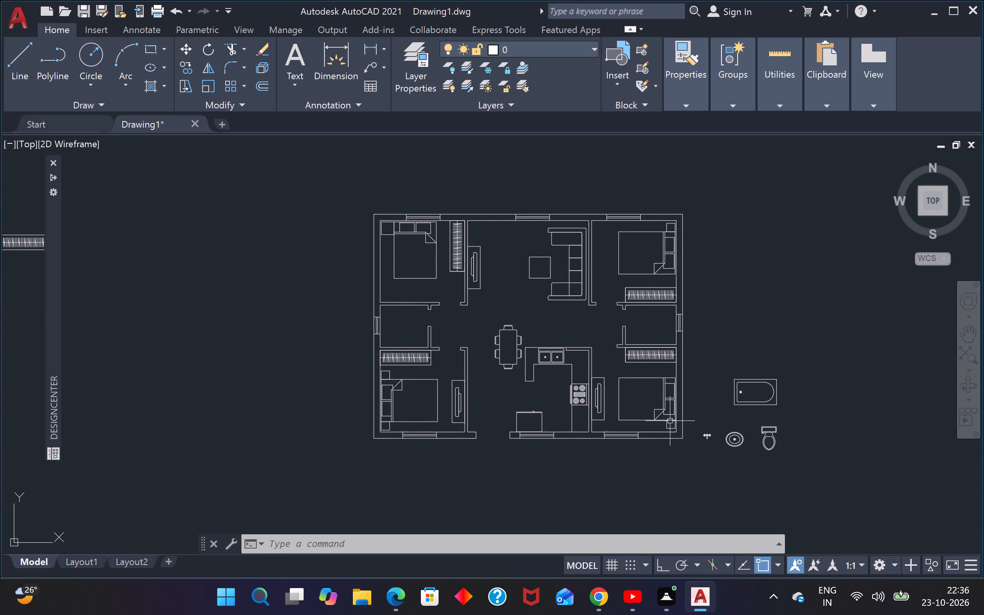
pyautogui.scroll(2, 721, 407)
pyautogui.moveTo(725, 409); pyautogui.dragTo(652, 374, button='middle')
pyautogui.moveTo(834, 253); pyautogui.dragTo(823, 270)
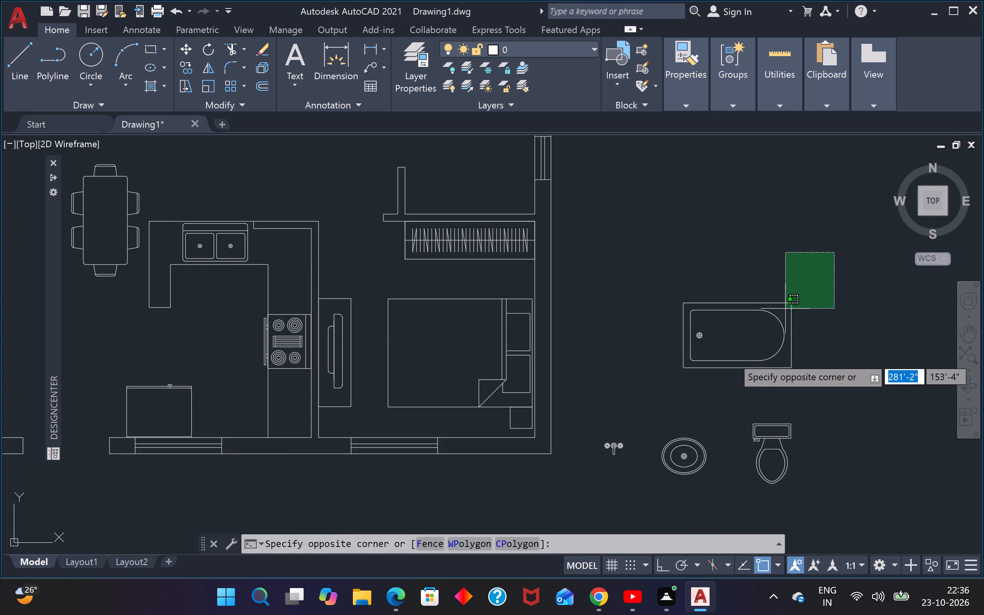
pyautogui.click(648, 400)
pyautogui.write('RO')
pyautogui.press('Return')
pyautogui.click(790, 303)
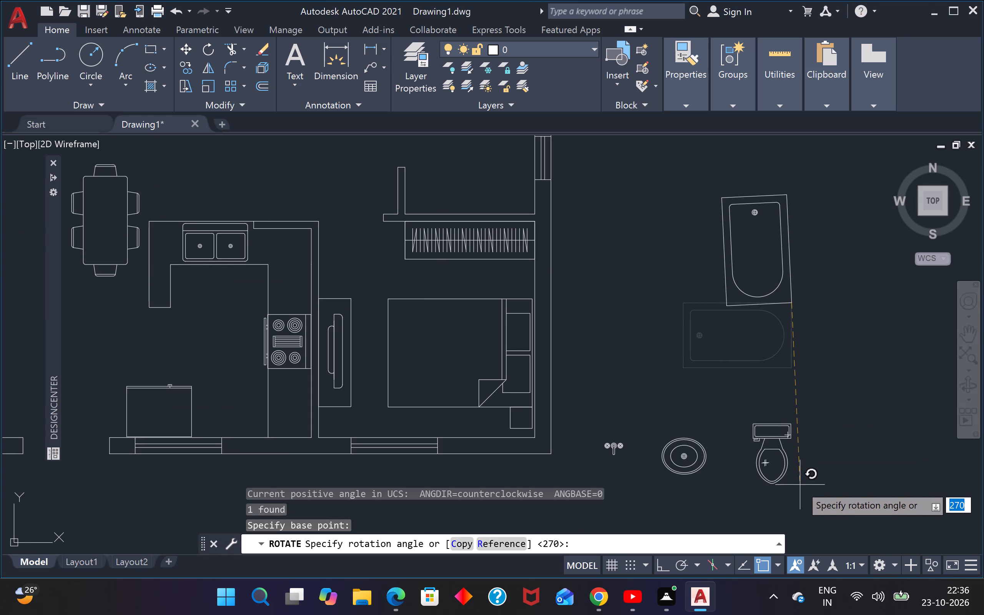
pyautogui.press('F8')
pyautogui.moveTo(799, 484); pyautogui.dragTo(799, 480)
pyautogui.scroll(-1, 781, 398)
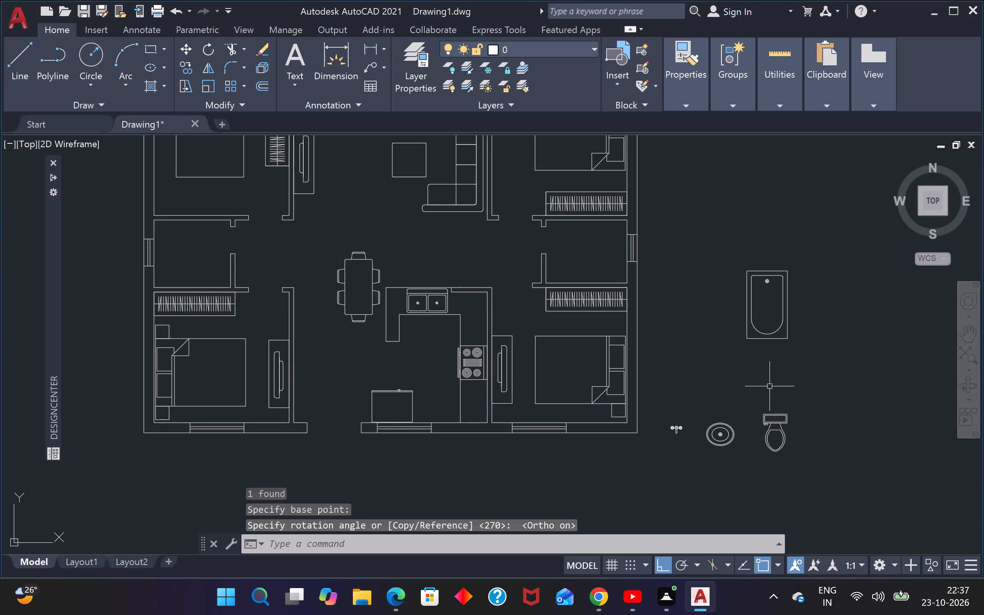
pyautogui.moveTo(768, 384); pyautogui.dragTo(670, 420, button='middle')
pyautogui.press('Escape')
pyautogui.press('Escape')
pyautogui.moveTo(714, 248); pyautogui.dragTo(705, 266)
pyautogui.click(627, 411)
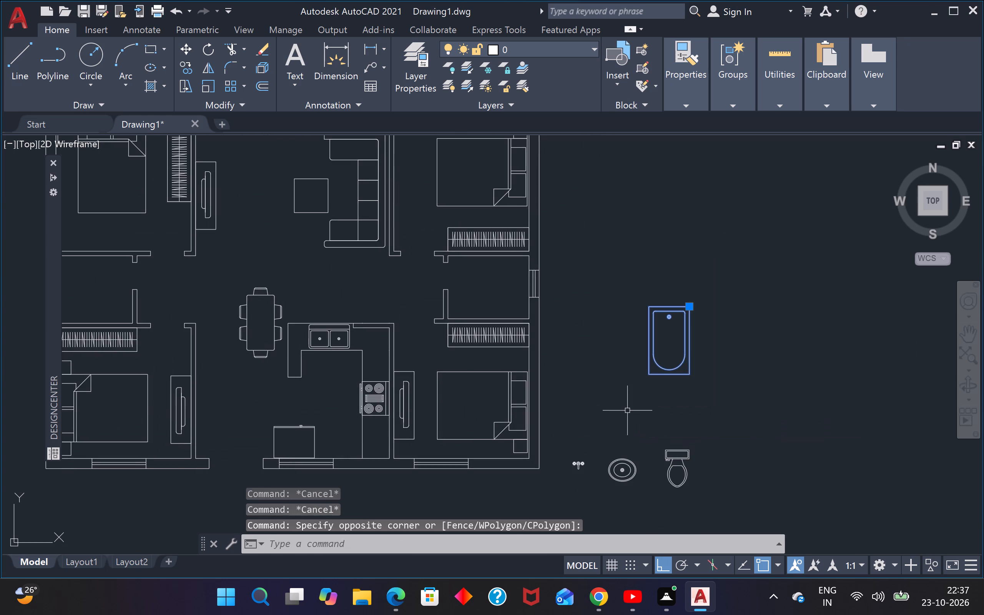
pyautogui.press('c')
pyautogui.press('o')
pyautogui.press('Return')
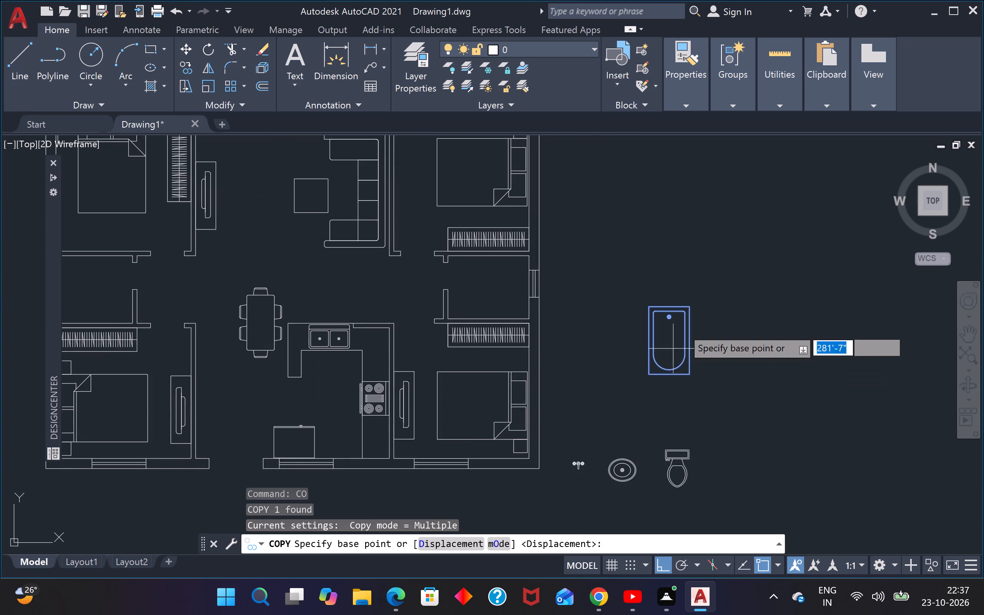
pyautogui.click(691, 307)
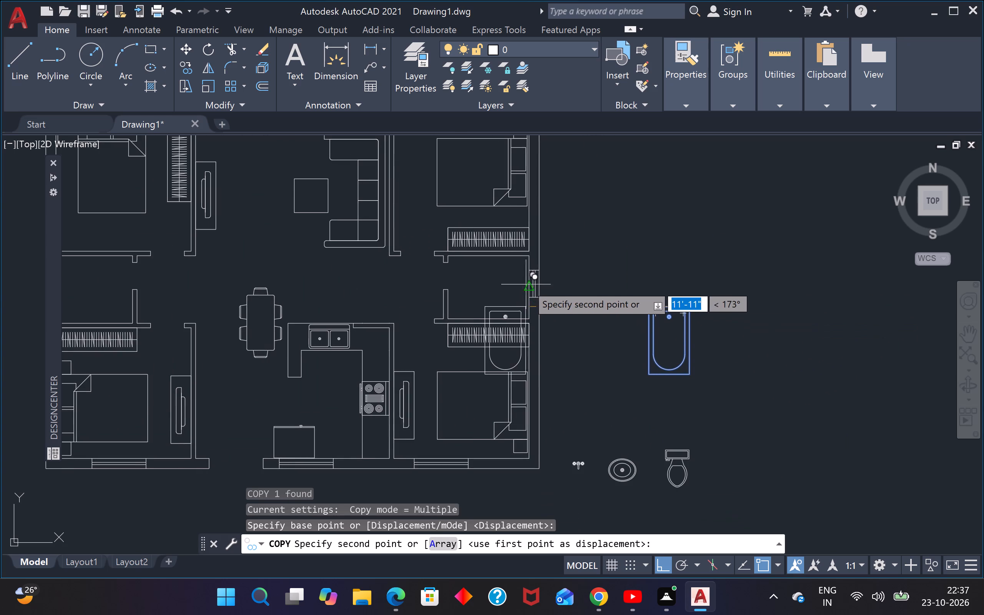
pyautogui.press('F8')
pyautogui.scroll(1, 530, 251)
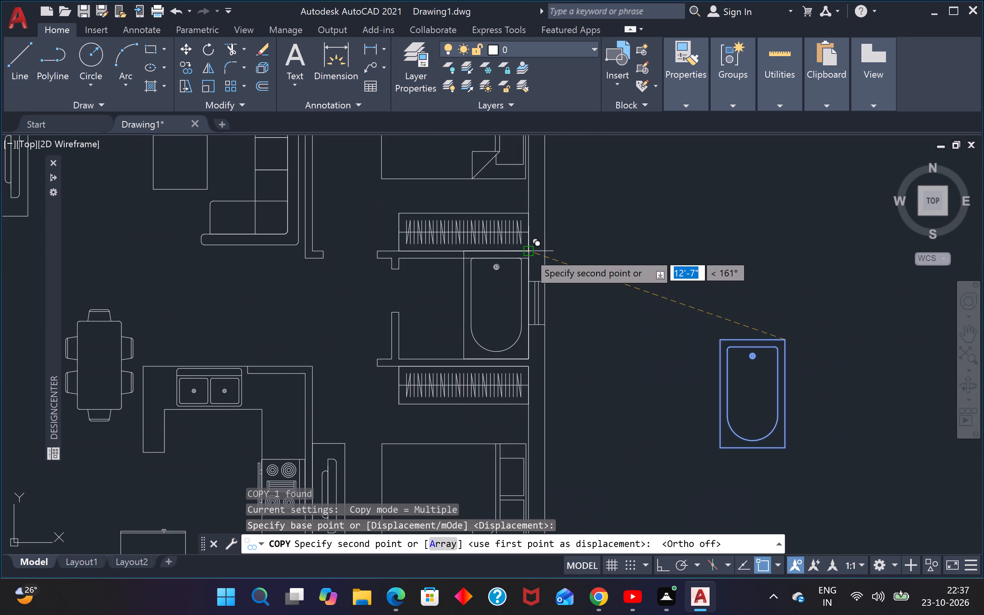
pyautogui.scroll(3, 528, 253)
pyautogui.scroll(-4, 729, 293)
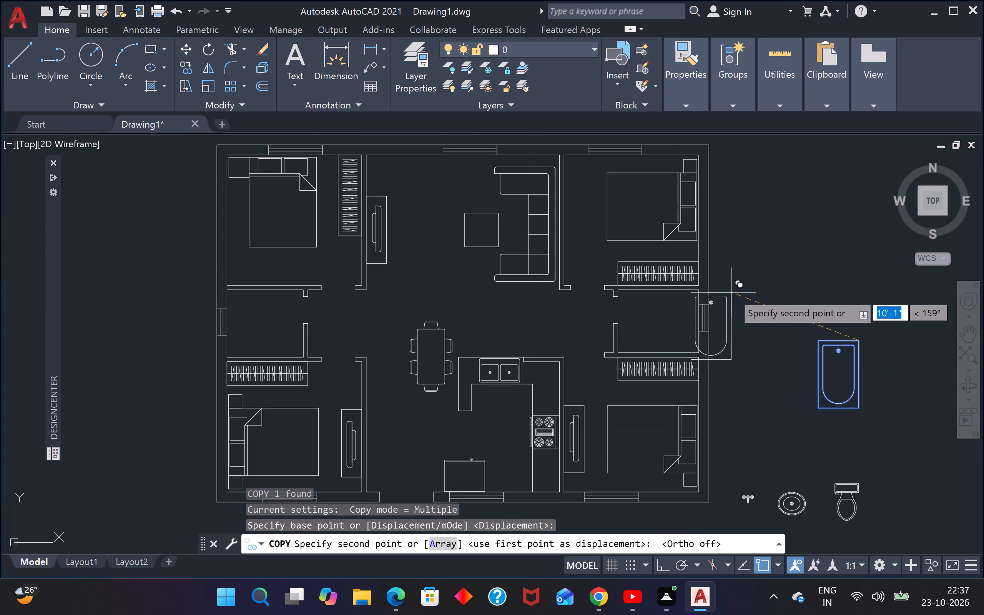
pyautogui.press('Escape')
# Scale the bathtub beside the plan down to about 0.9 of its size from its lower-left corner.
pyautogui.click(869, 338)
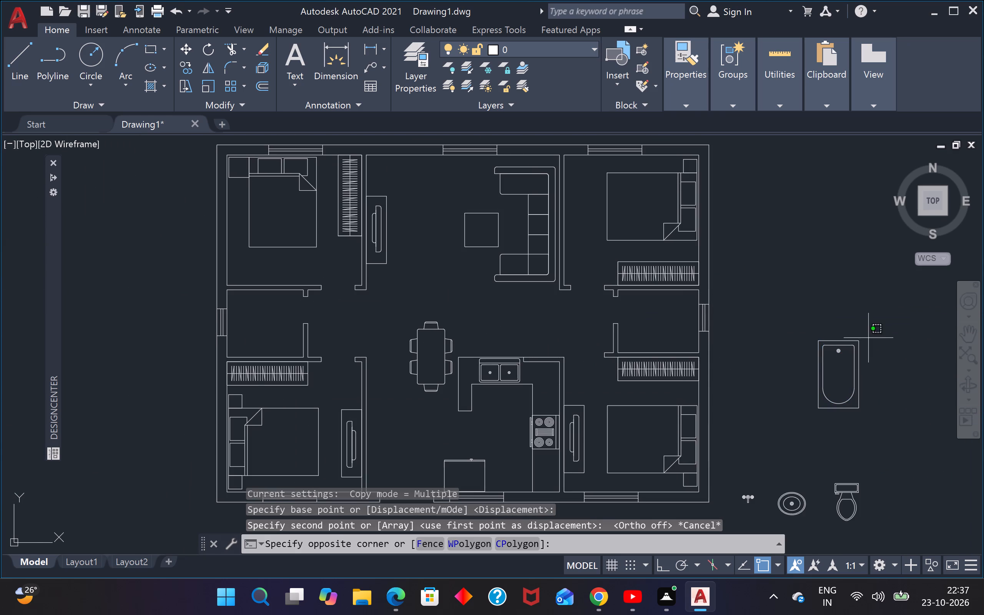
pyautogui.click(807, 422)
pyautogui.write('SC')
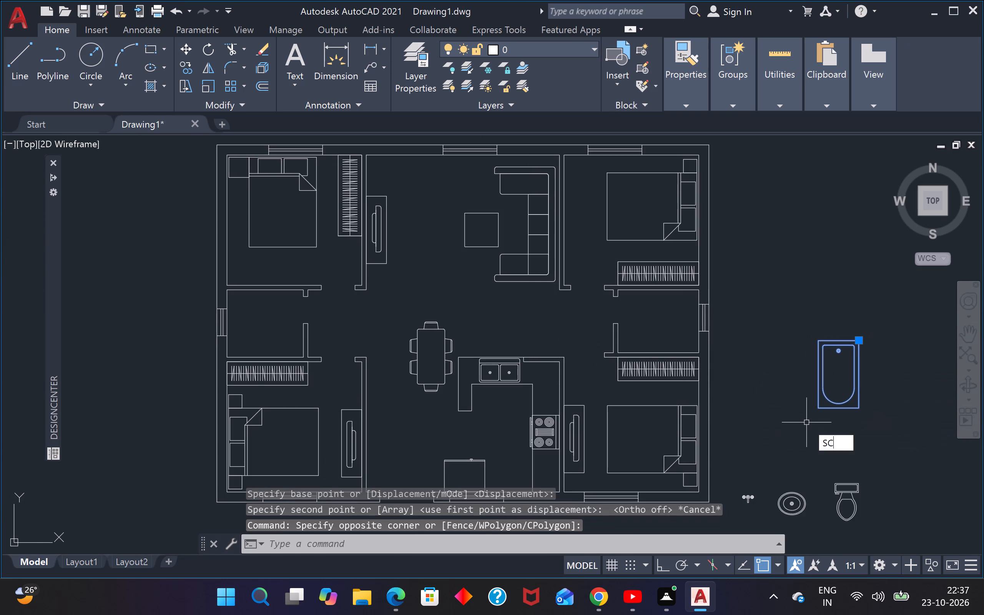
pyautogui.press('space')
pyautogui.click(816, 405)
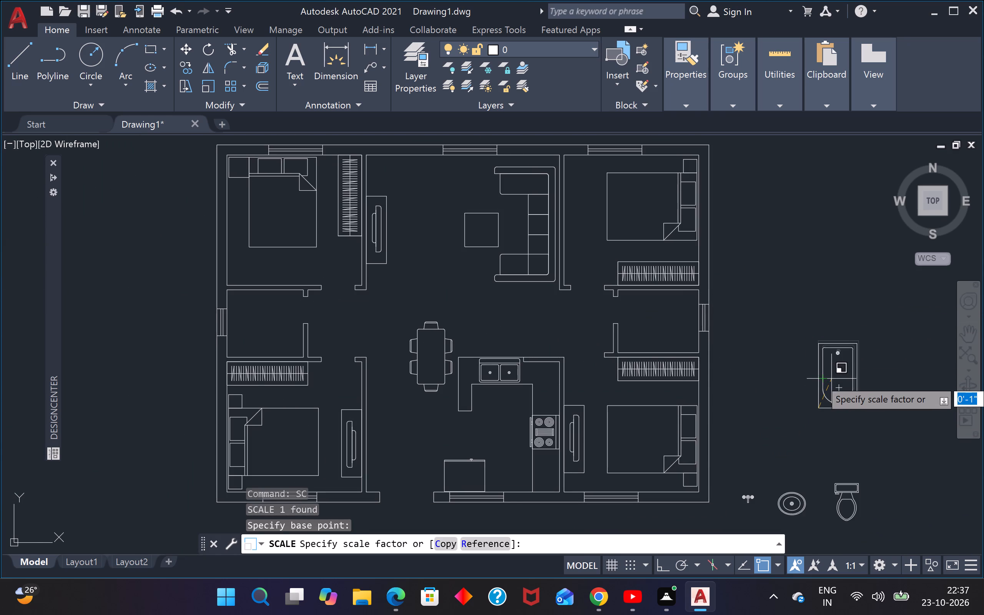
pyautogui.click(831, 381)
# Copy the bathtub by its upper-right corner to the upper-right inner corner of the right-hand bathroom.
pyautogui.click(859, 344)
pyautogui.click(817, 409)
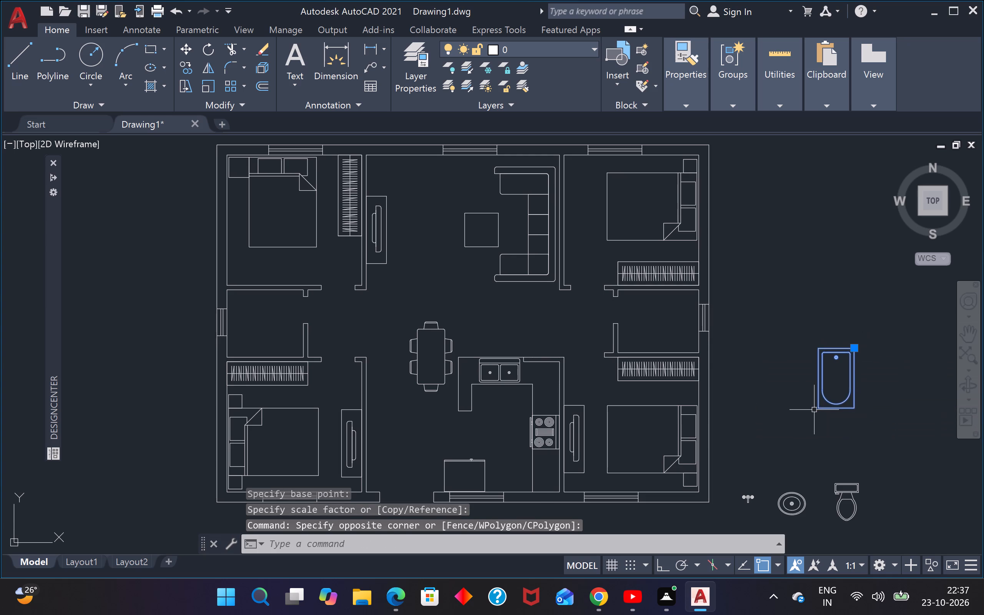
pyautogui.press('r')
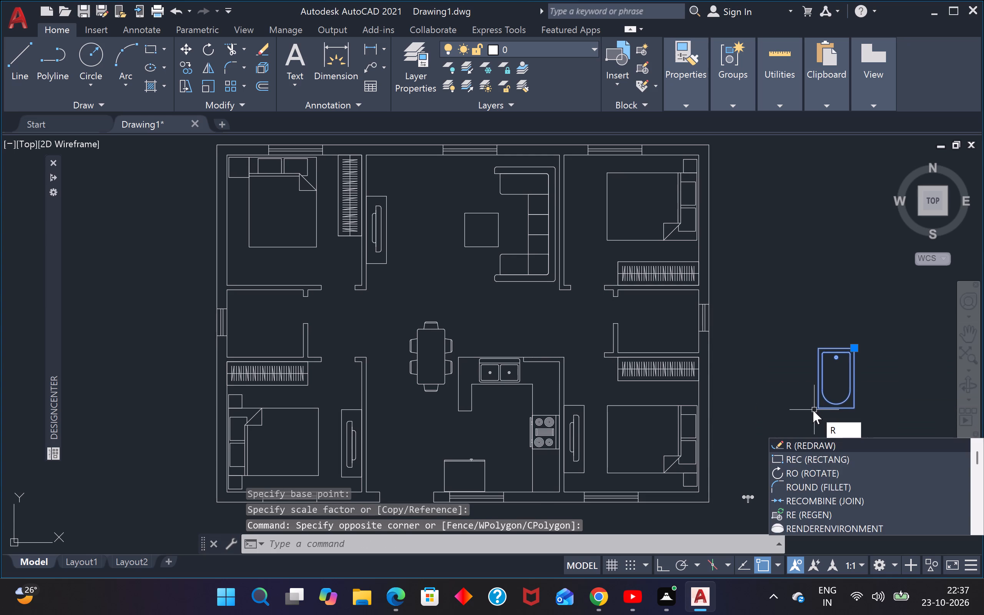
pyautogui.press('BackSpace')
pyautogui.write('CO')
pyautogui.press('Return')
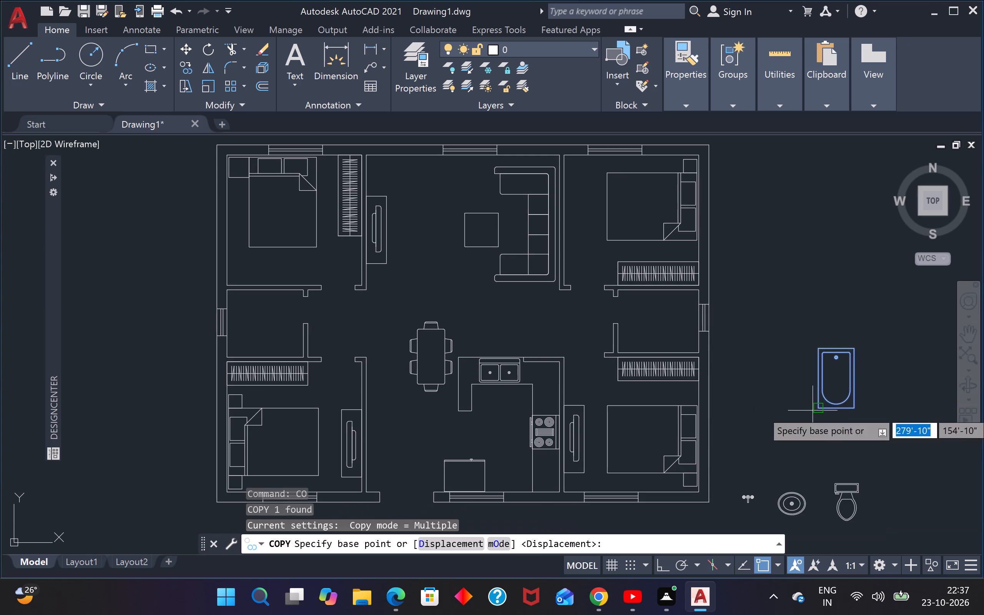
pyautogui.click(854, 346)
pyautogui.scroll(2, 711, 286)
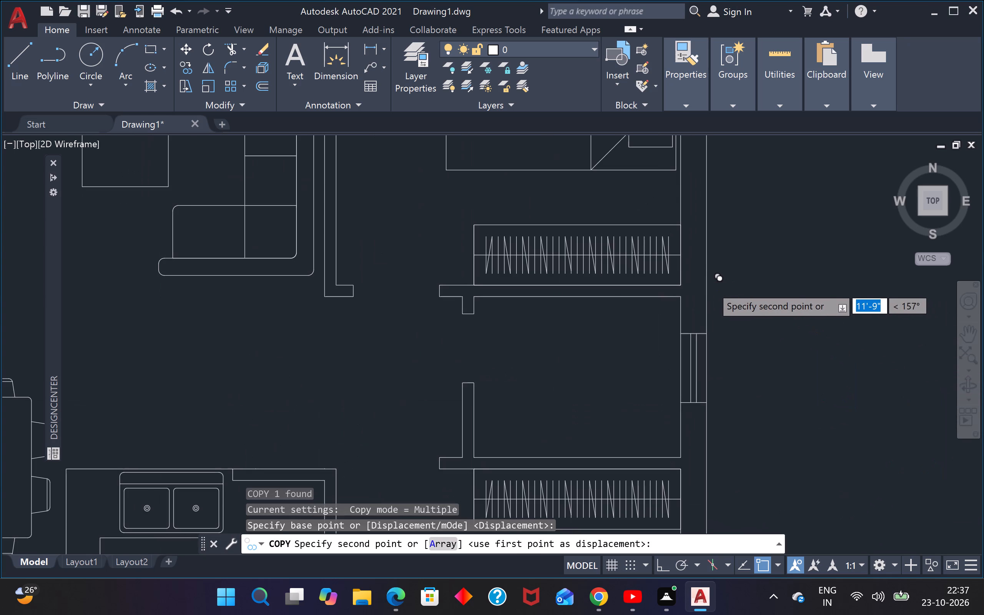
pyautogui.click(683, 298)
# Place another bathtub copy in the left-hand bathroom, against the outer wall and just below the upper wall.
pyautogui.scroll(-3, 666, 318)
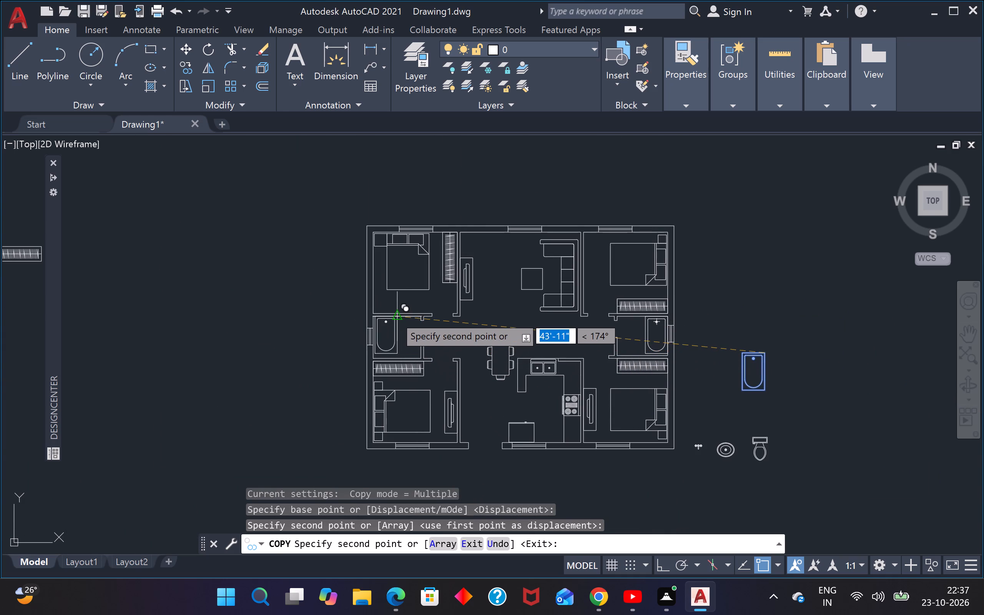
pyautogui.scroll(3, 394, 316)
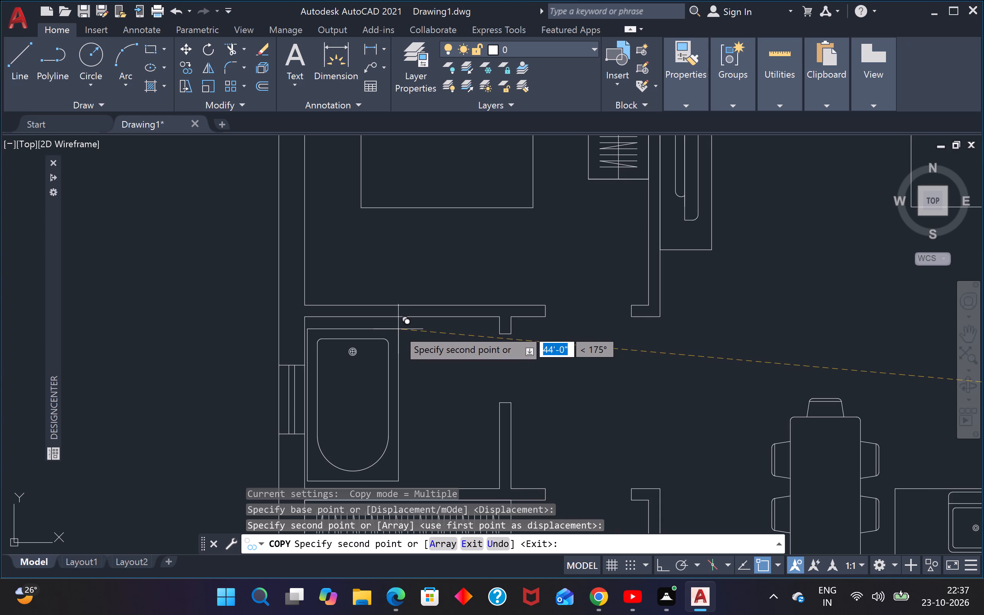
pyautogui.click(398, 329)
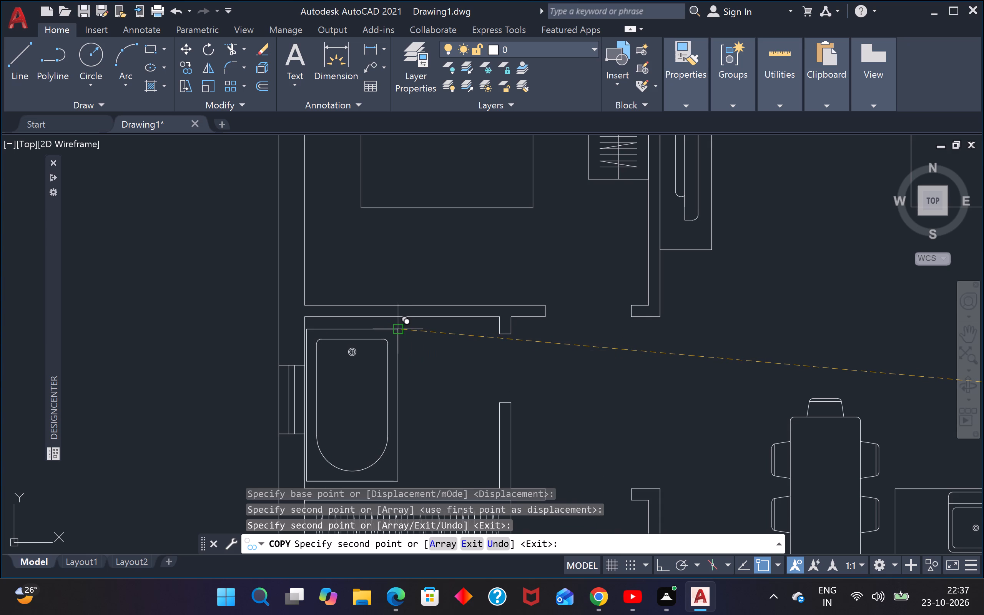
pyautogui.scroll(-3, 435, 306)
pyautogui.scroll(-2, 491, 306)
pyautogui.scroll(2, 603, 357)
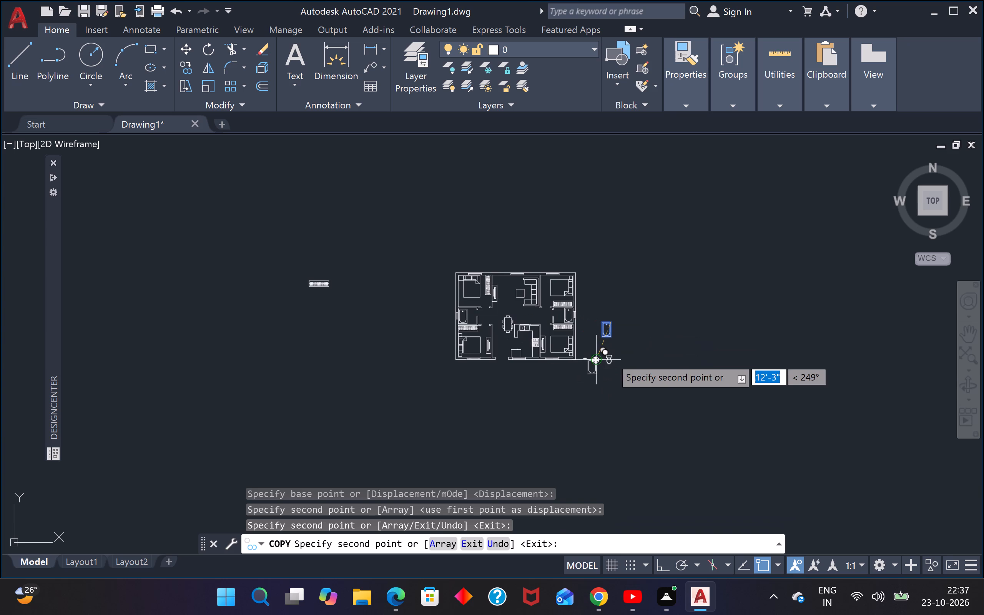
pyautogui.press('Escape')
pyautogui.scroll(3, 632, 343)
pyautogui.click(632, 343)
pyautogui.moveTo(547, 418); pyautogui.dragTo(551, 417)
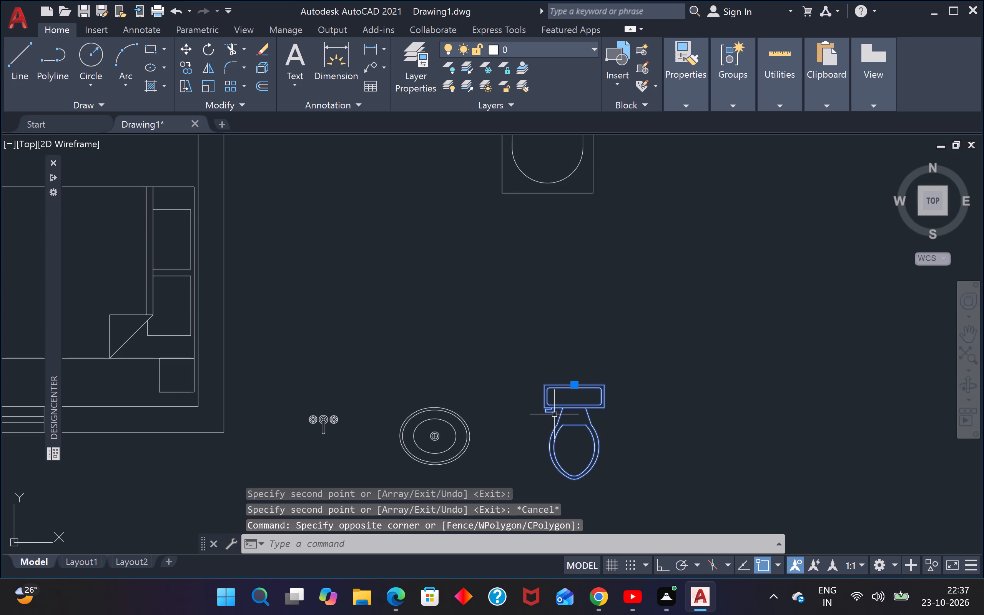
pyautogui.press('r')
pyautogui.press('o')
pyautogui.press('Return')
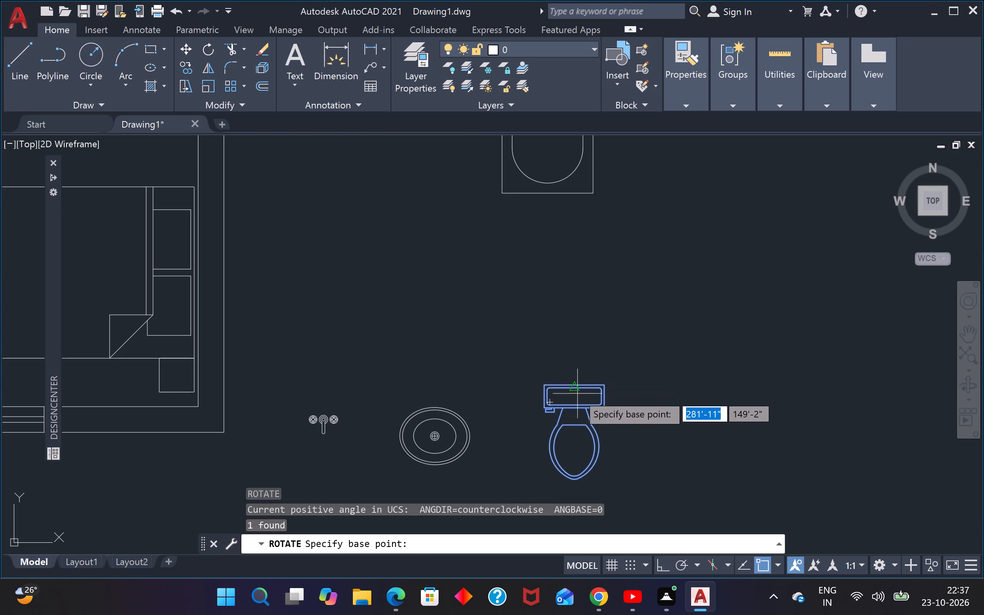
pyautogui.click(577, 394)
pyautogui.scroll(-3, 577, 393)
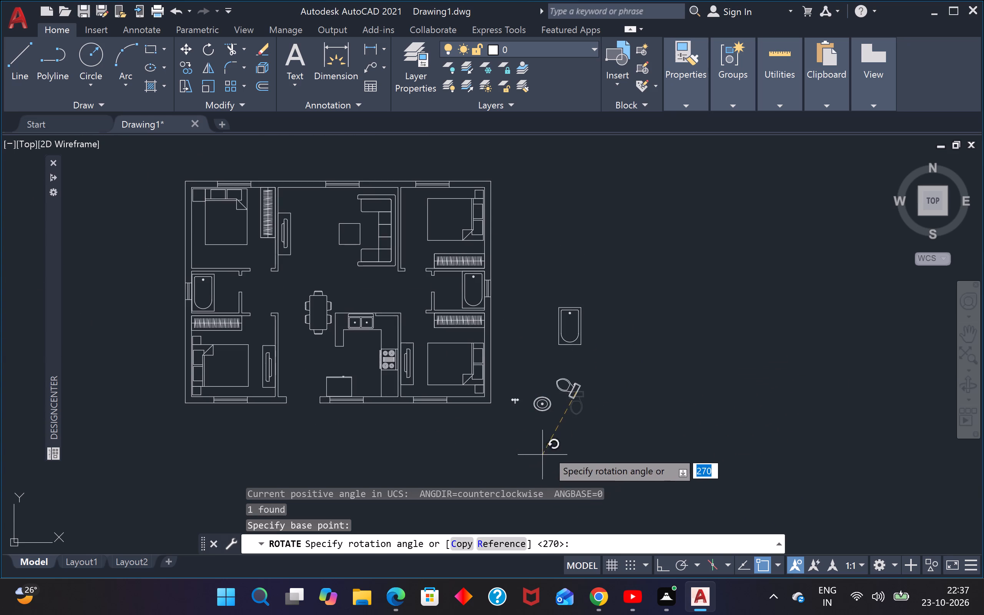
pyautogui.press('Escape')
# Copy the toilet beside the plan into the right-hand bathroom, next to the bathtub with its tank against the upper wall.
pyautogui.click(612, 371)
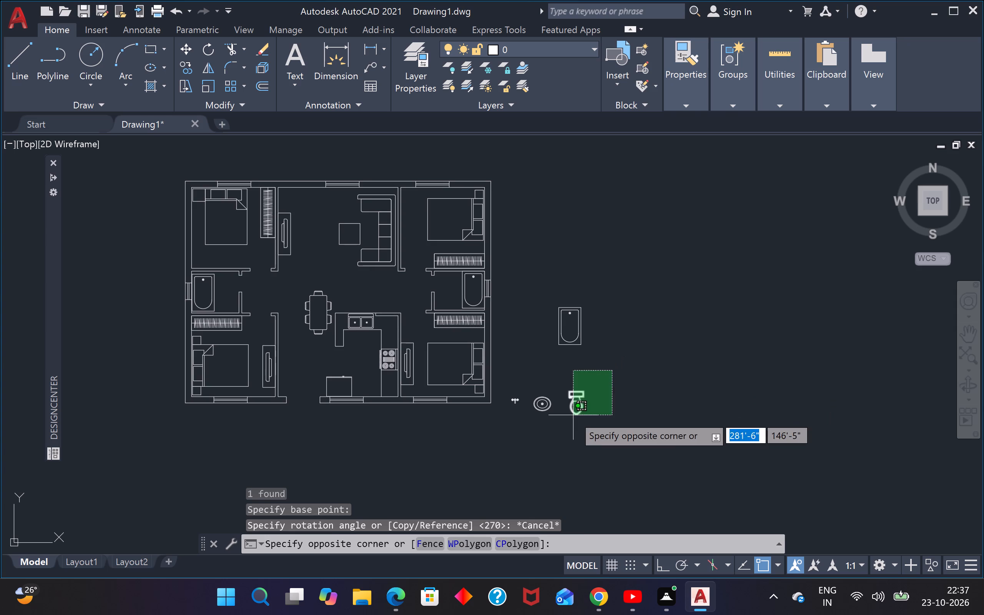
pyautogui.click(573, 415)
pyautogui.write('CO')
pyautogui.press('Return')
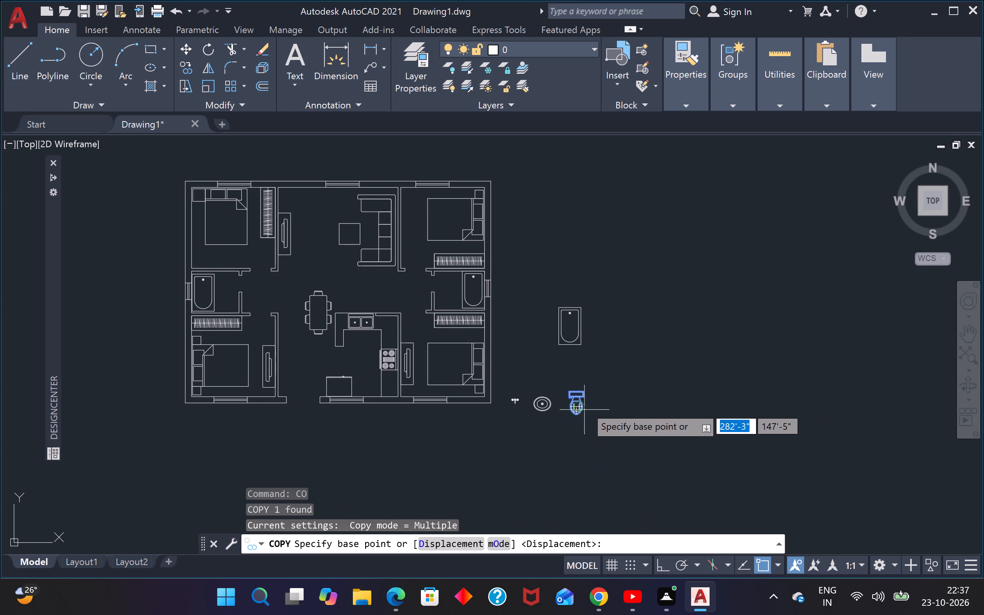
pyautogui.scroll(2, 582, 404)
pyautogui.click(568, 414)
pyautogui.scroll(-3, 568, 414)
pyautogui.scroll(2, 504, 354)
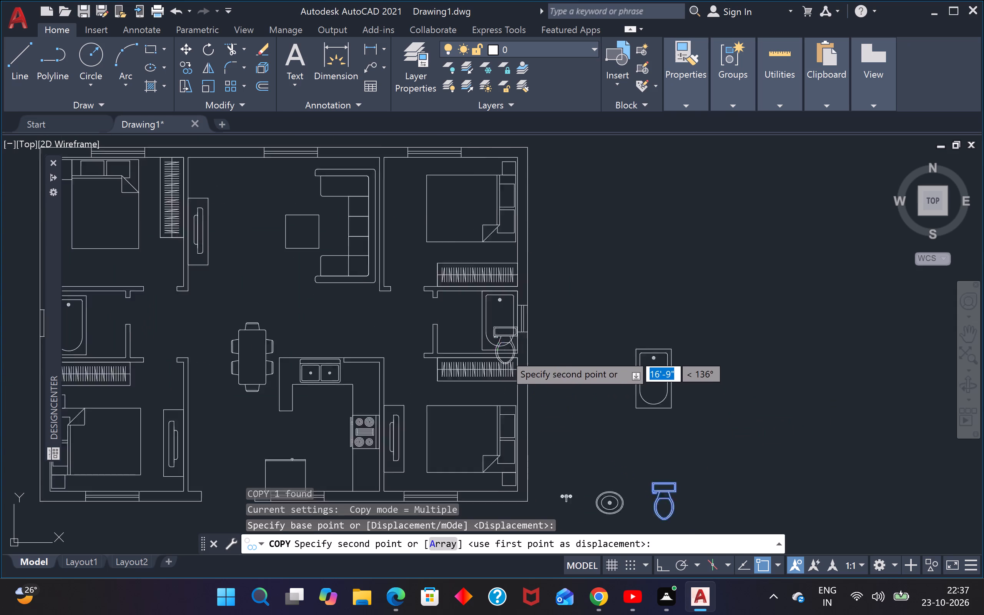
pyautogui.scroll(1, 504, 354)
pyautogui.scroll(2, 439, 287)
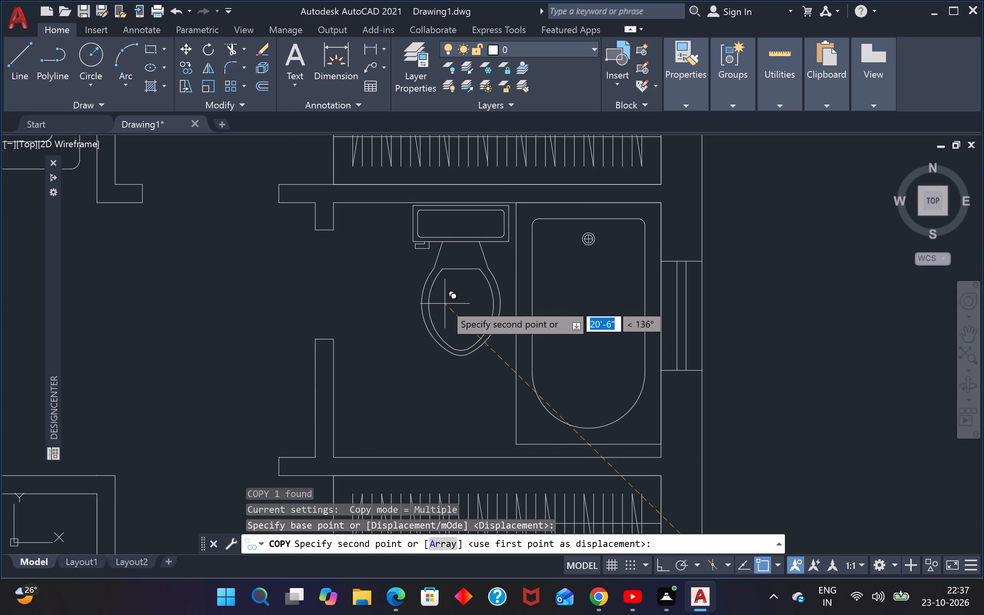
pyautogui.click(445, 304)
# Place a second toilet copy in the left-hand bathroom, beside the bathtub with its tank against the upper wall.
pyautogui.scroll(-3, 447, 304)
pyautogui.scroll(-1, 149, 372)
pyautogui.moveTo(174, 373); pyautogui.dragTo(375, 377, button='middle')
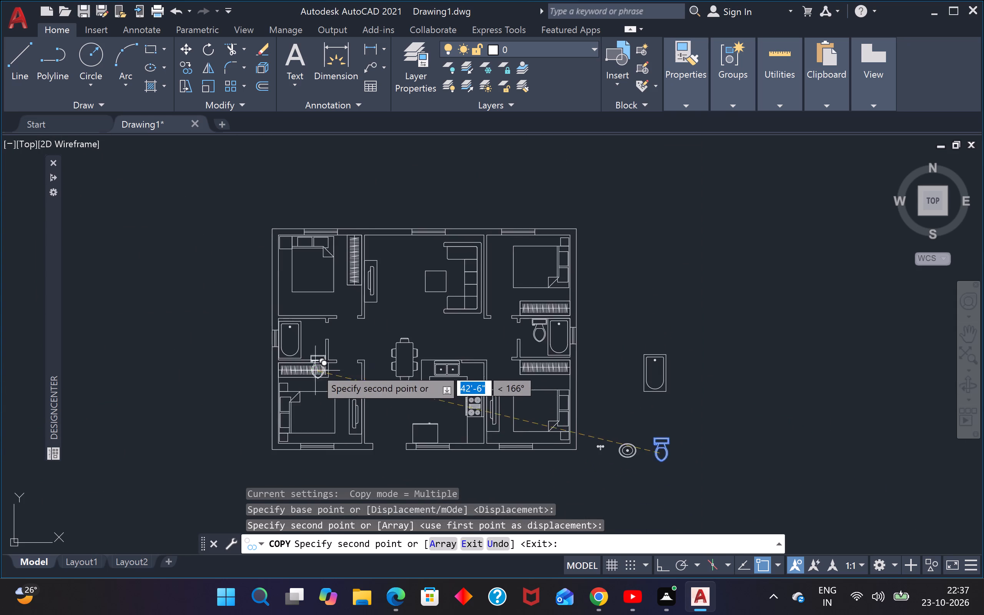
pyautogui.scroll(4, 315, 368)
pyautogui.moveTo(299, 284); pyautogui.dragTo(342, 467, button='middle')
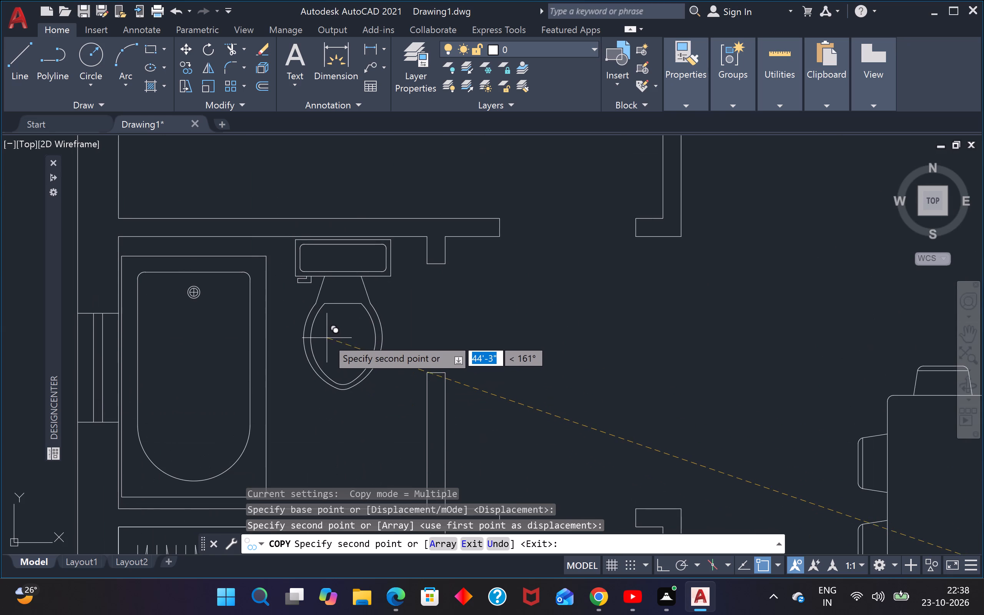
pyautogui.click(326, 339)
pyautogui.scroll(-3, 335, 350)
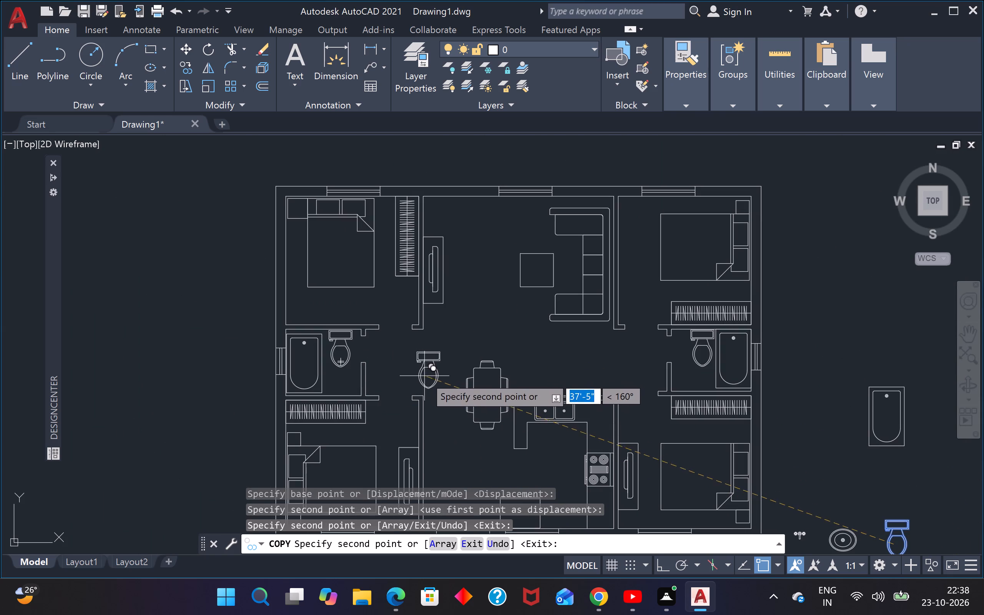
pyautogui.press('Escape')
# Move the tap beside the plan by its top point onto the top of the basin's inner oval.
pyautogui.scroll(-3, 691, 343)
pyautogui.scroll(4, 725, 405)
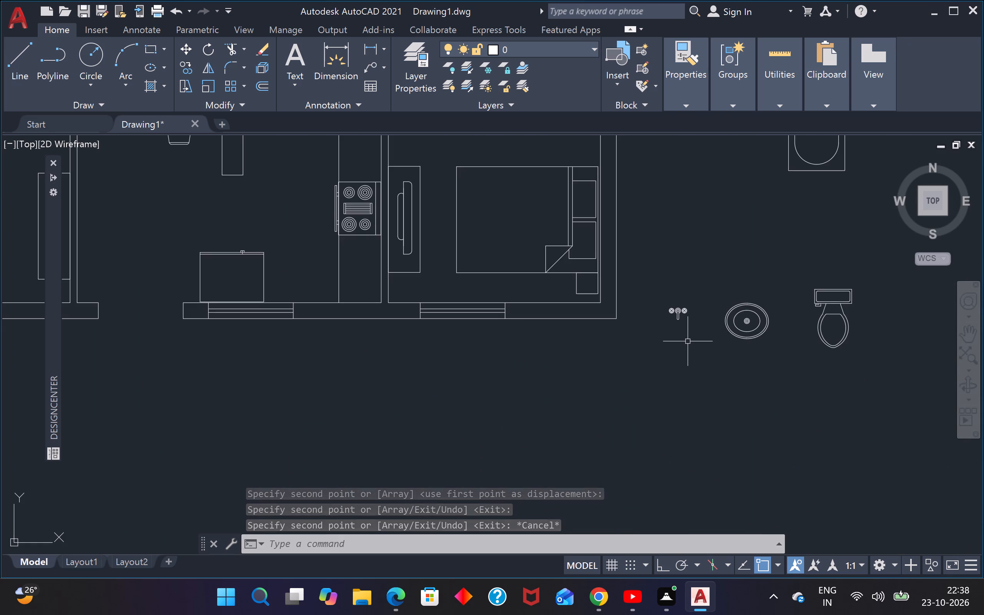
pyautogui.scroll(3, 688, 349)
pyautogui.click(686, 178)
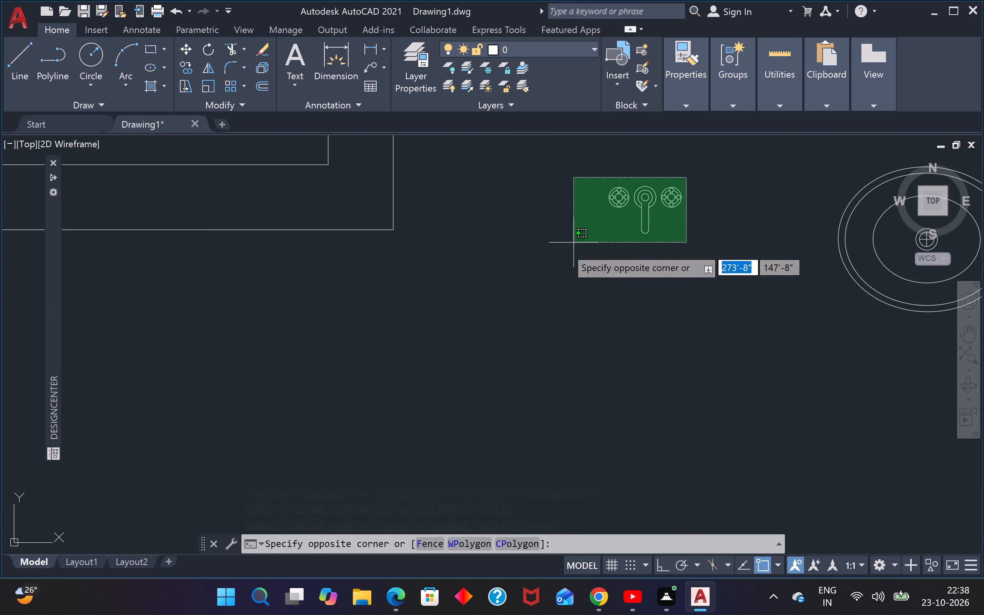
pyautogui.click(565, 247)
pyautogui.scroll(-3, 610, 228)
pyautogui.scroll(2, 626, 229)
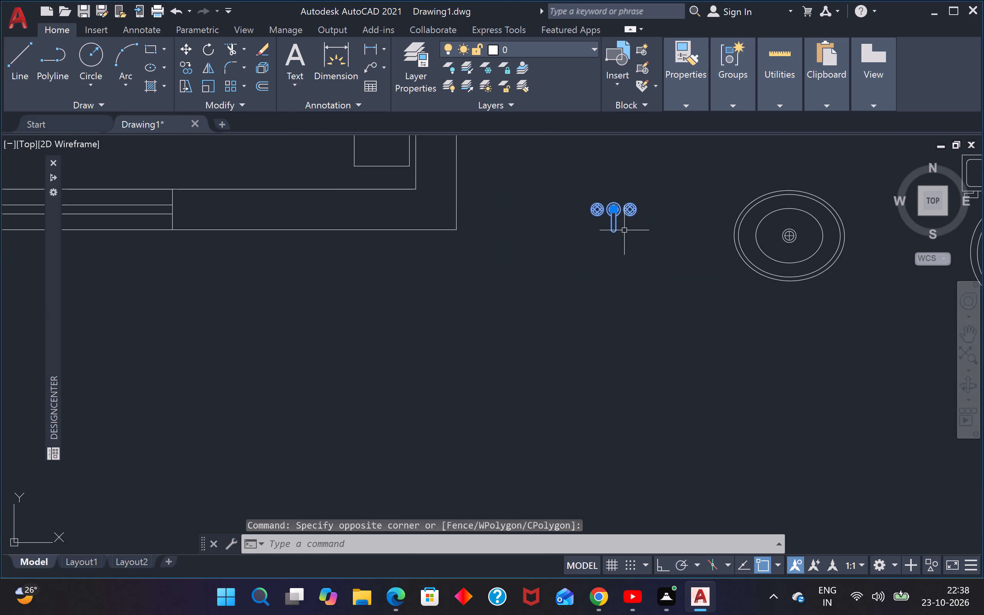
pyautogui.press('m')
pyautogui.press('space')
pyautogui.scroll(3, 612, 200)
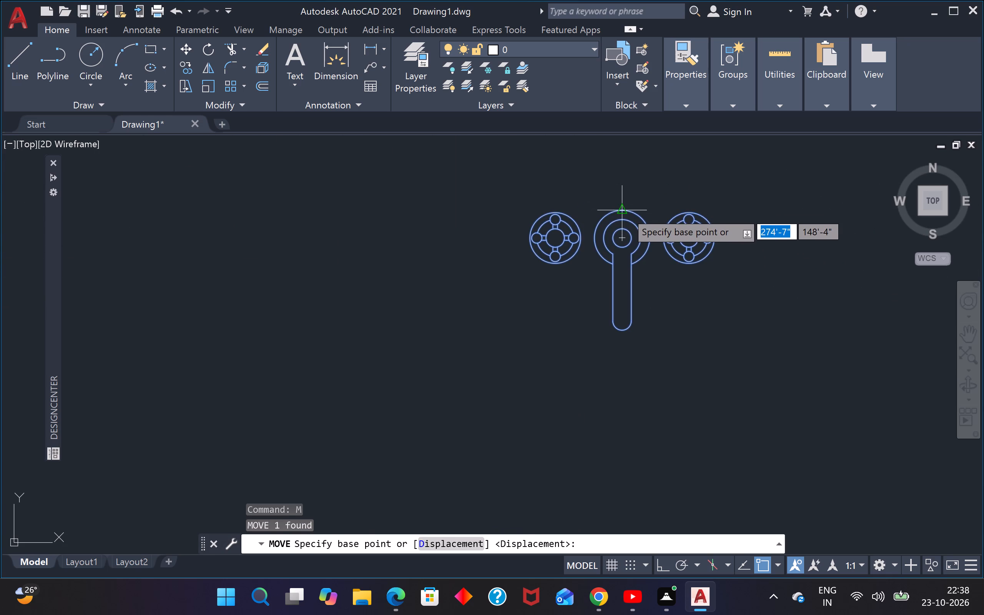
pyautogui.click(626, 211)
pyautogui.scroll(-4, 626, 211)
pyautogui.scroll(4, 735, 227)
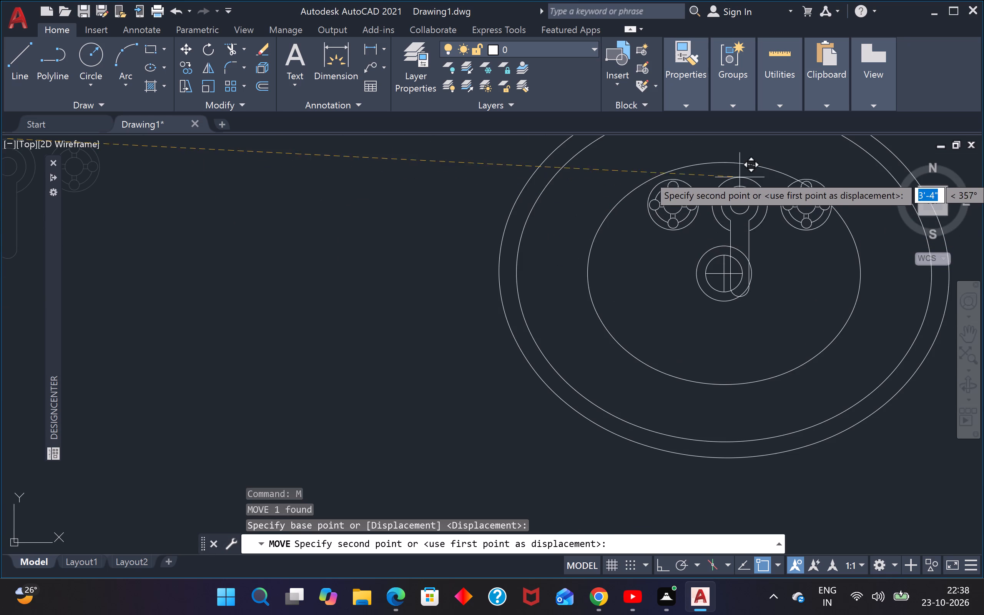
pyautogui.click(727, 160)
pyautogui.press('Escape')
# Rotate the basin together with its tap 180° about the basin's right edge point, with Ortho on.
pyautogui.scroll(-3, 732, 166)
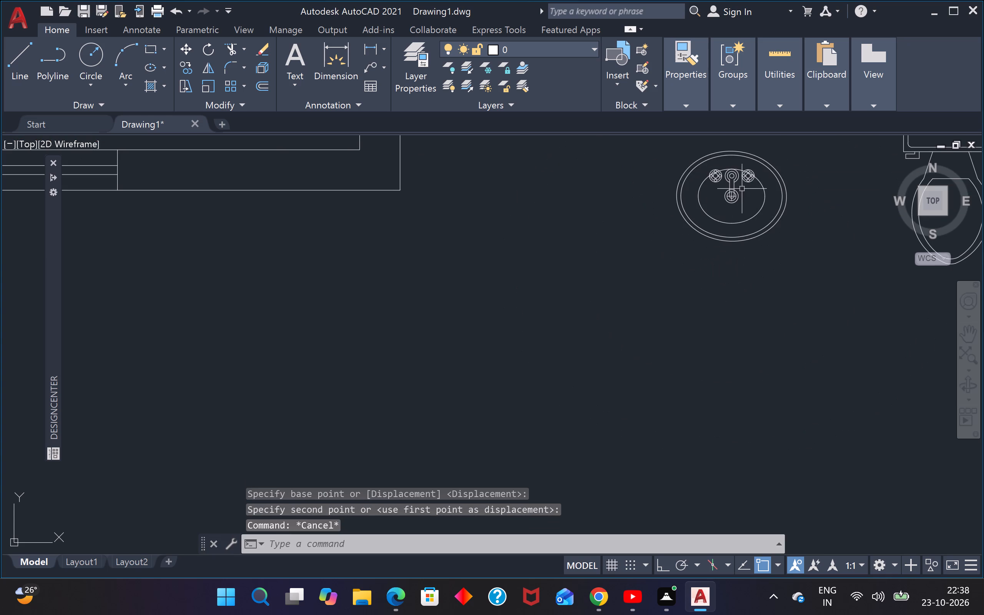
pyautogui.click(782, 151)
pyautogui.click(683, 235)
pyautogui.write('RO')
pyautogui.press('Return')
pyautogui.click(788, 198)
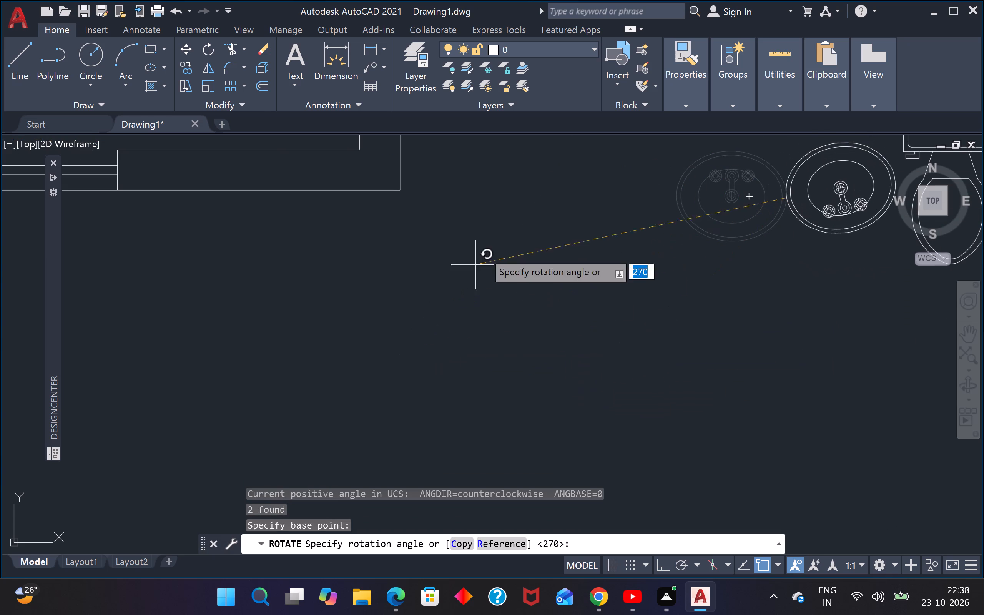
pyautogui.press('F8')
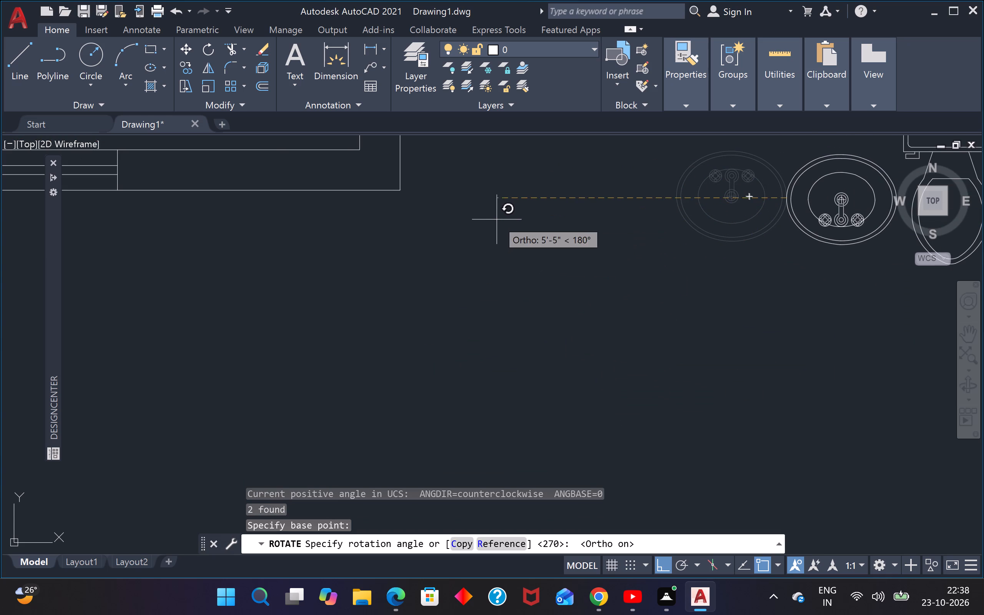
pyautogui.click(503, 219)
pyautogui.scroll(-3, 554, 219)
pyautogui.scroll(3, 648, 214)
pyautogui.press('Escape')
pyautogui.press('Escape')
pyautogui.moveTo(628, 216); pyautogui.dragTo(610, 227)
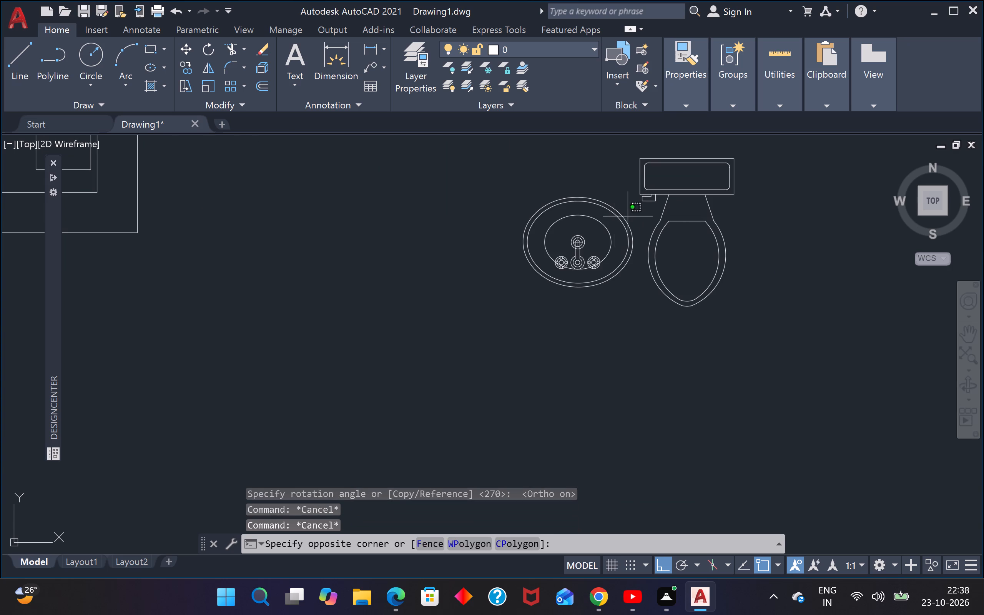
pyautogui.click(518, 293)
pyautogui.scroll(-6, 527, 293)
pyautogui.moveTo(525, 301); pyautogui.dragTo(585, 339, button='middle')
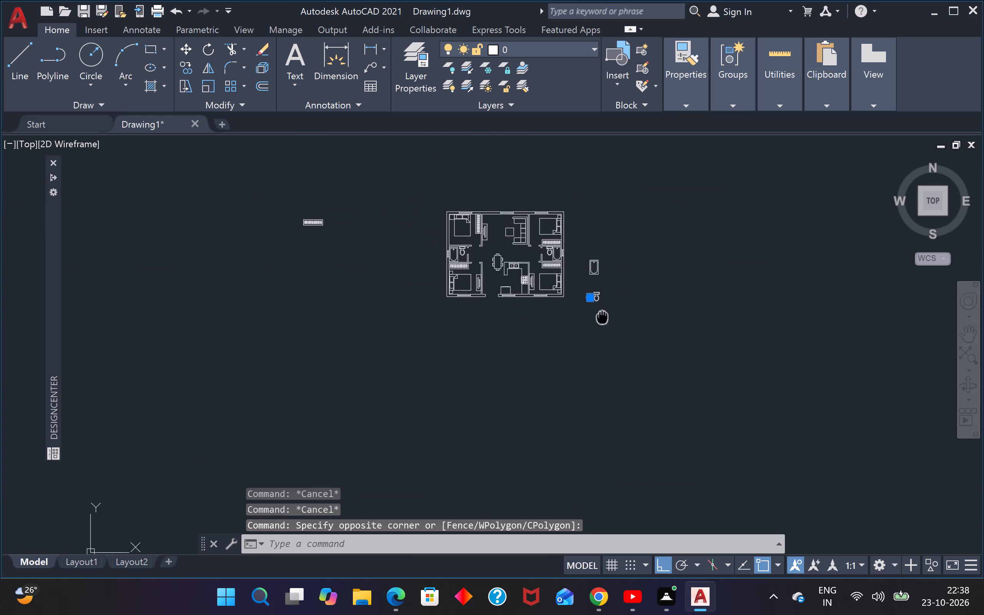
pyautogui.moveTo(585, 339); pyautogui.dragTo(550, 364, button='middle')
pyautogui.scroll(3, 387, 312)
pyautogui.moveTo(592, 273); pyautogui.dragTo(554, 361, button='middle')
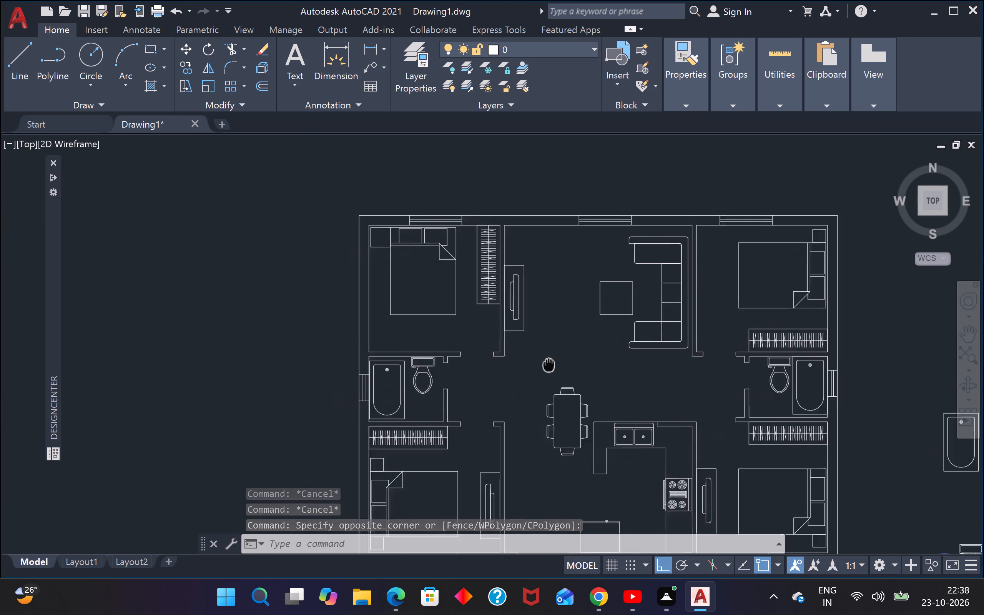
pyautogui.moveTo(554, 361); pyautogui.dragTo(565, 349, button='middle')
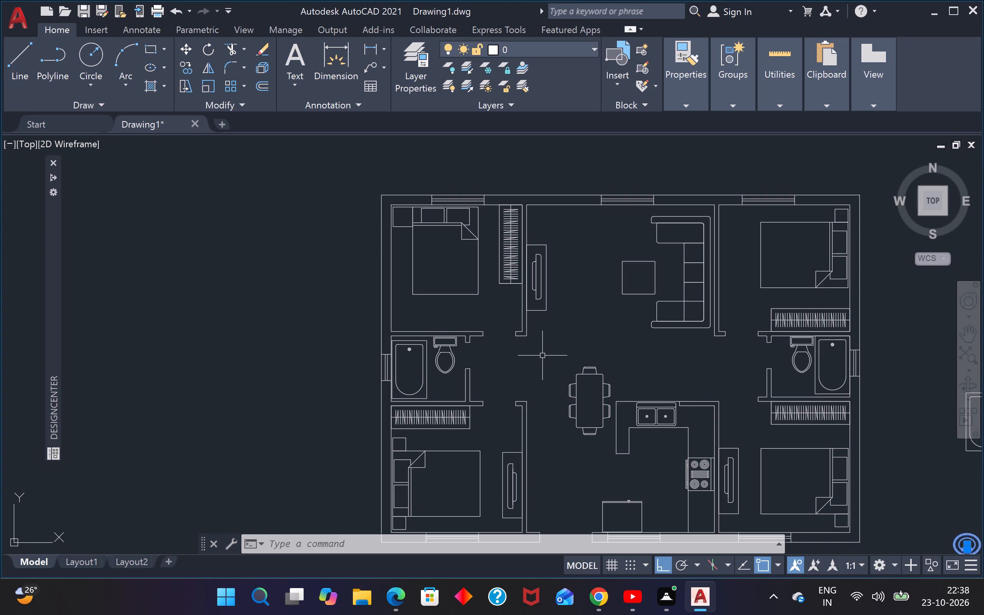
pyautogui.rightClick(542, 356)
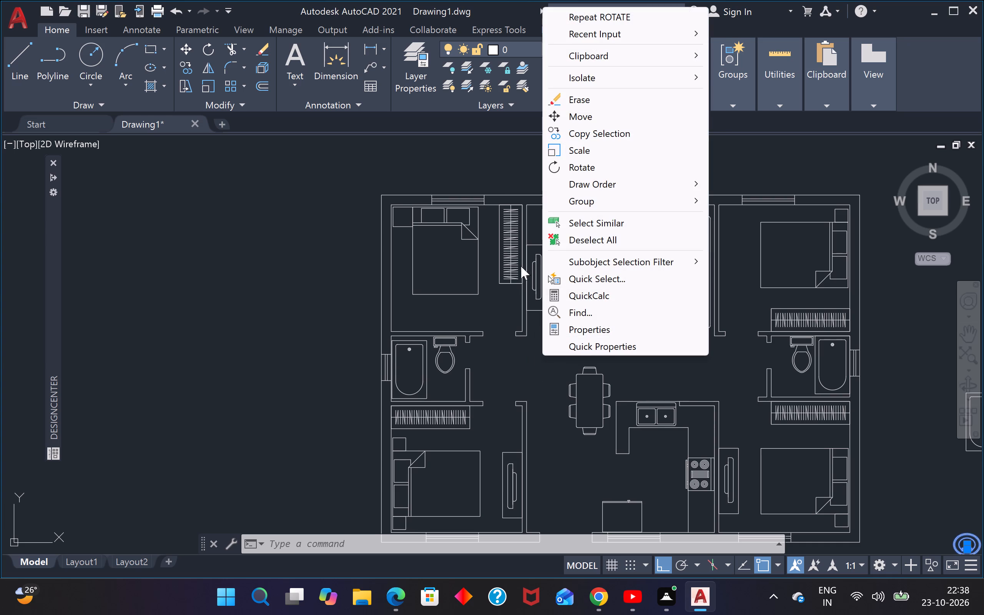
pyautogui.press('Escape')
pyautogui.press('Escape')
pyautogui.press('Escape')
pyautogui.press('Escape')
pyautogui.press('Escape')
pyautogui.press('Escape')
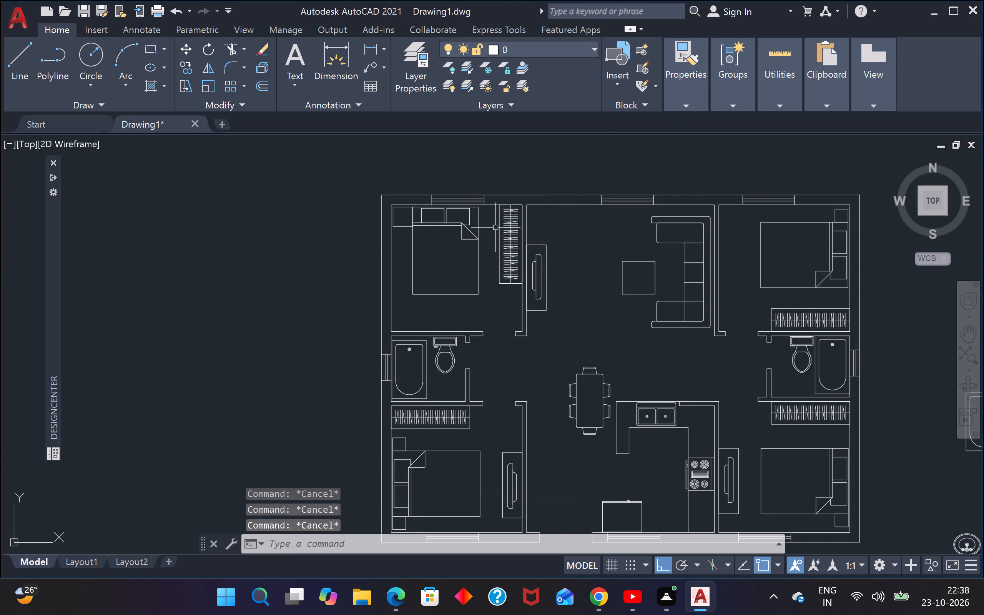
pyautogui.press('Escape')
# Hatch the outer wall around the upper-left bedroom's corner with the SOLID pattern in colour 0,0,0.
pyautogui.write('H')
pyautogui.press('space')
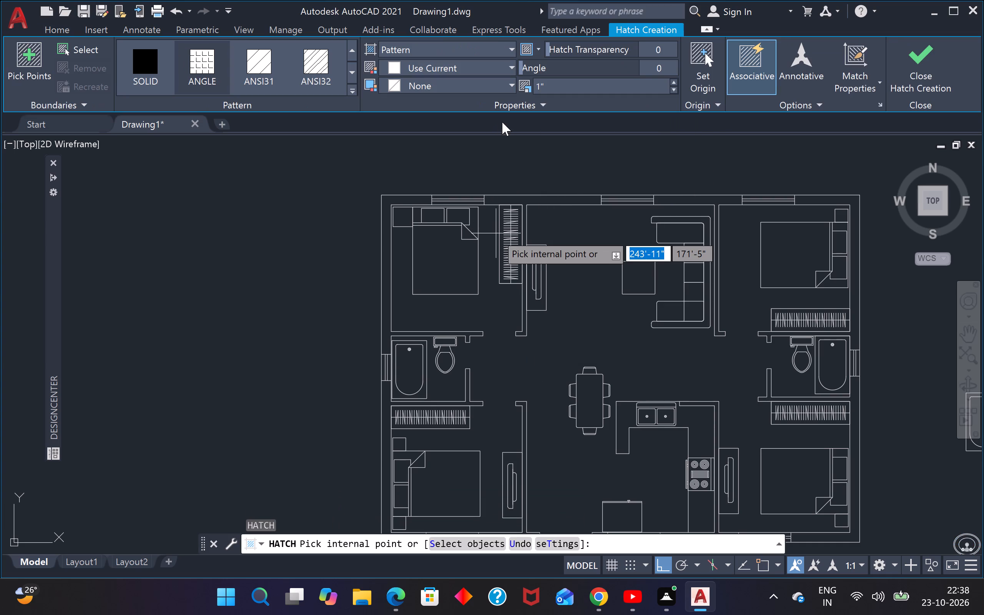
pyautogui.click(154, 56)
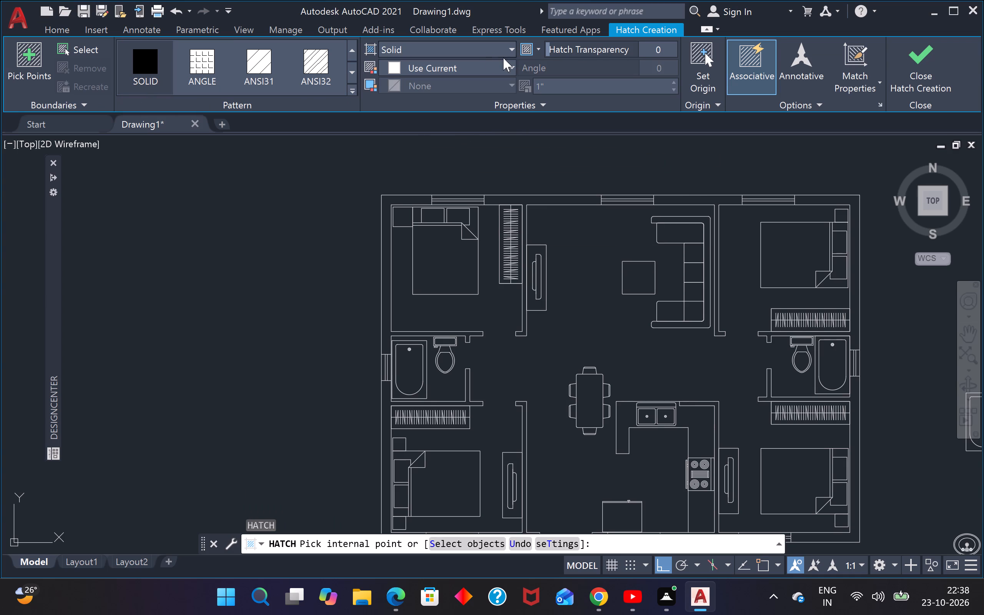
pyautogui.click(477, 58)
pyautogui.click(458, 69)
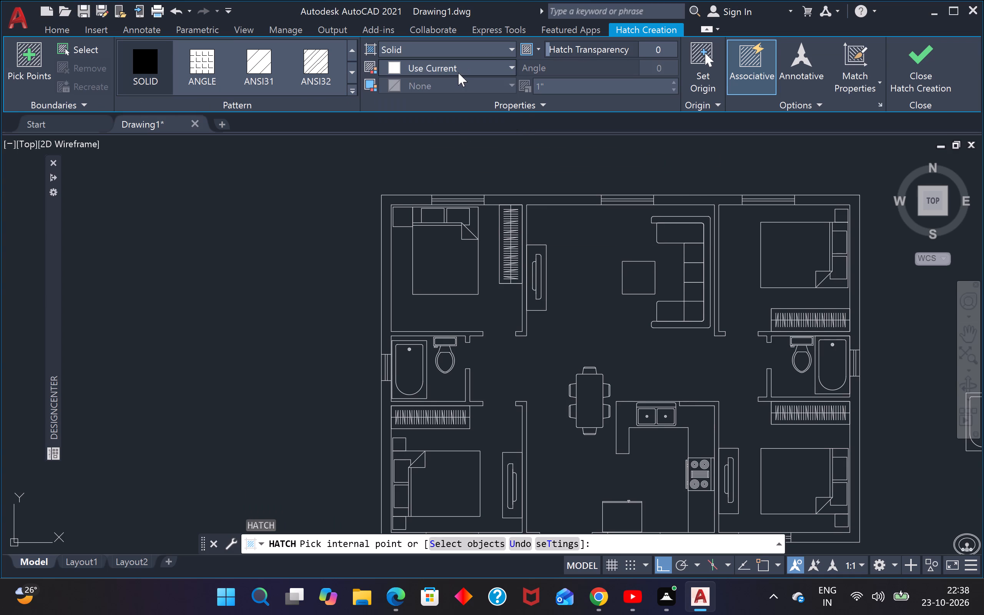
pyautogui.click(458, 72)
pyautogui.click(396, 146)
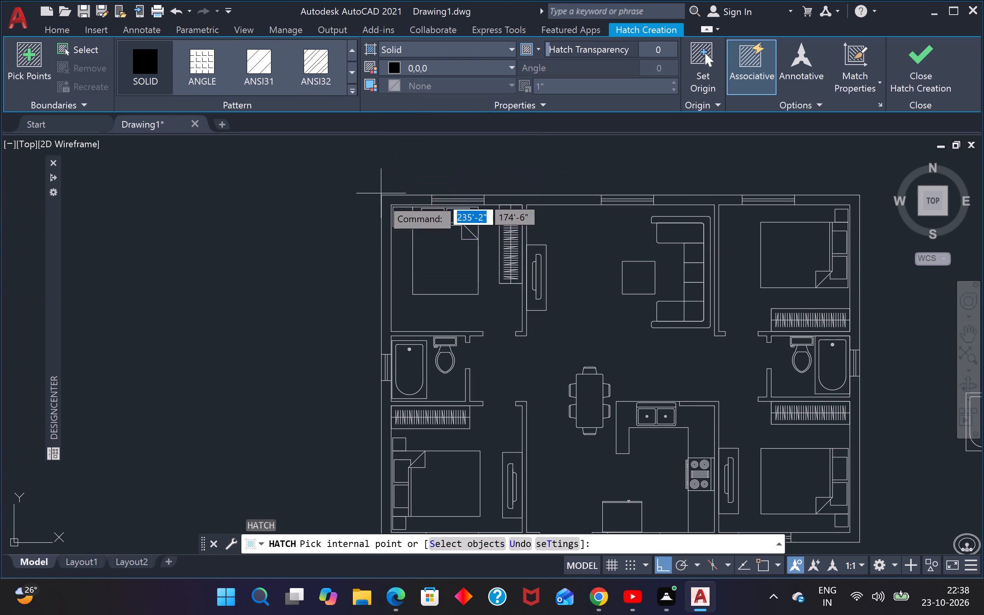
pyautogui.scroll(2, 385, 206)
pyautogui.click(387, 188)
pyautogui.press('`')
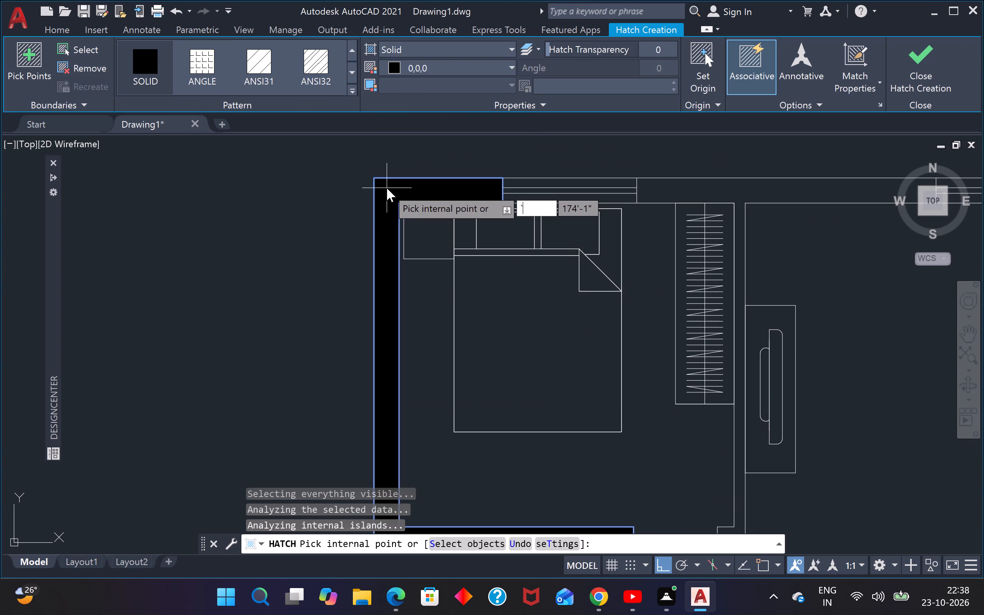
pyautogui.press('Escape')
# Fill the two upper wall sections between the three top windows, with their attached partitions, using the same solid black hatch.
pyautogui.press('space')
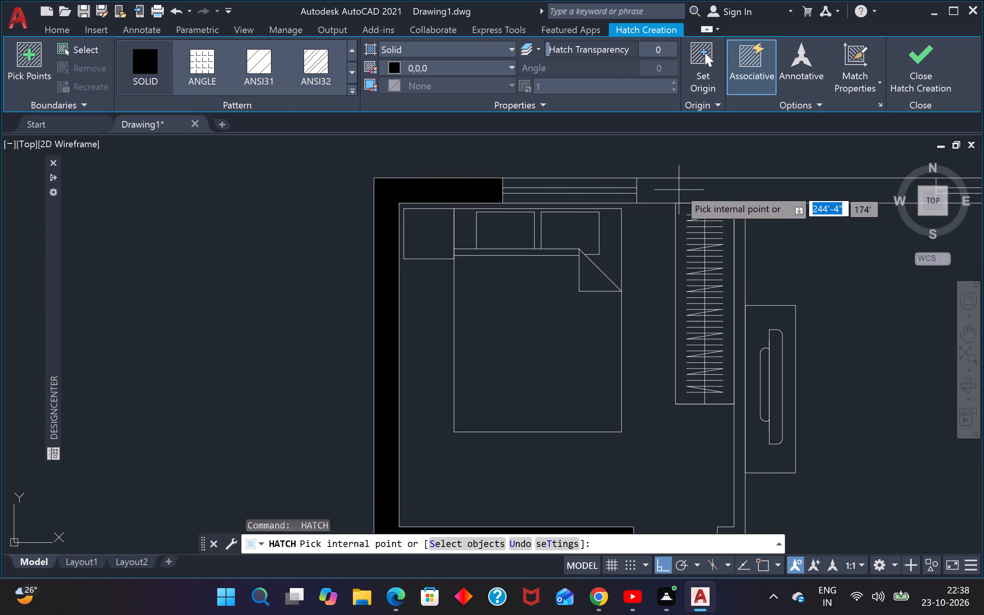
pyautogui.click(679, 188)
pyautogui.press('Escape')
pyautogui.scroll(-4, 691, 193)
pyautogui.moveTo(746, 233); pyautogui.dragTo(553, 276, button='middle')
pyautogui.press('space')
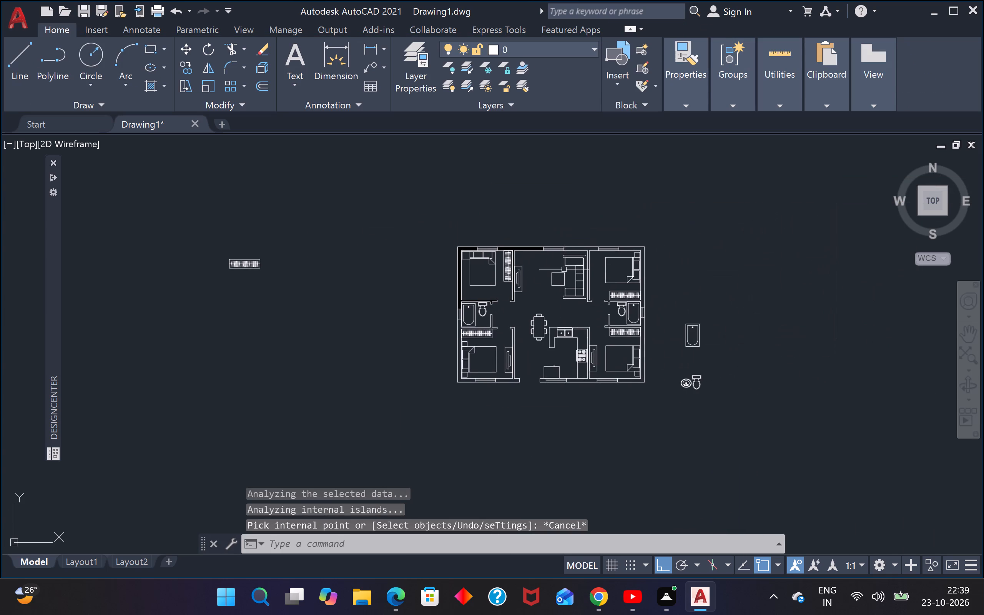
pyautogui.scroll(3, 603, 243)
pyautogui.click(557, 265)
pyautogui.press('Escape')
# Fill the right outer wall sections above and below the bathroom window with the same solid black hatch.
pyautogui.press('space')
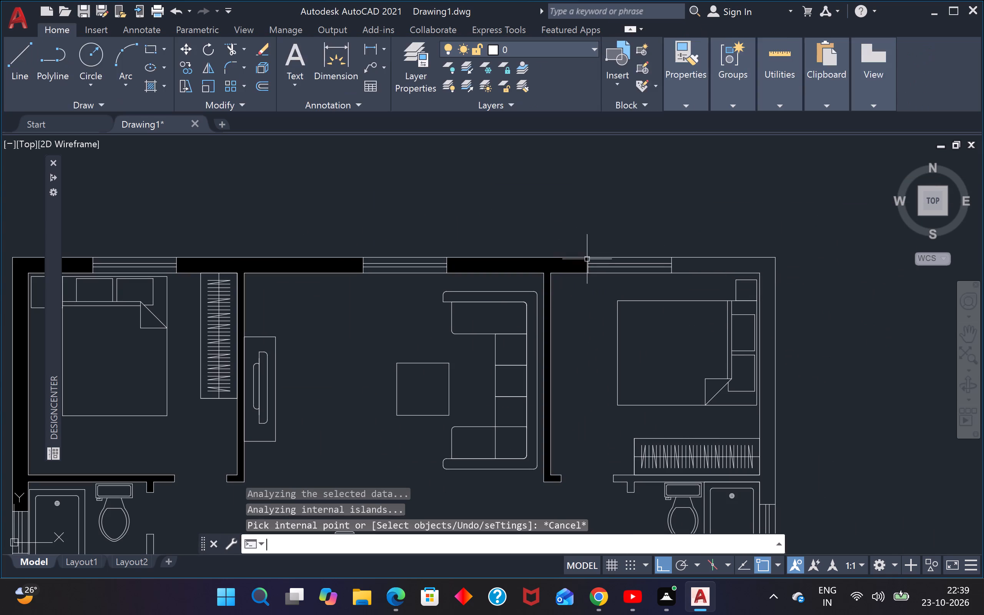
pyautogui.click(715, 265)
pyautogui.scroll(-5, 717, 265)
pyautogui.scroll(4, 723, 329)
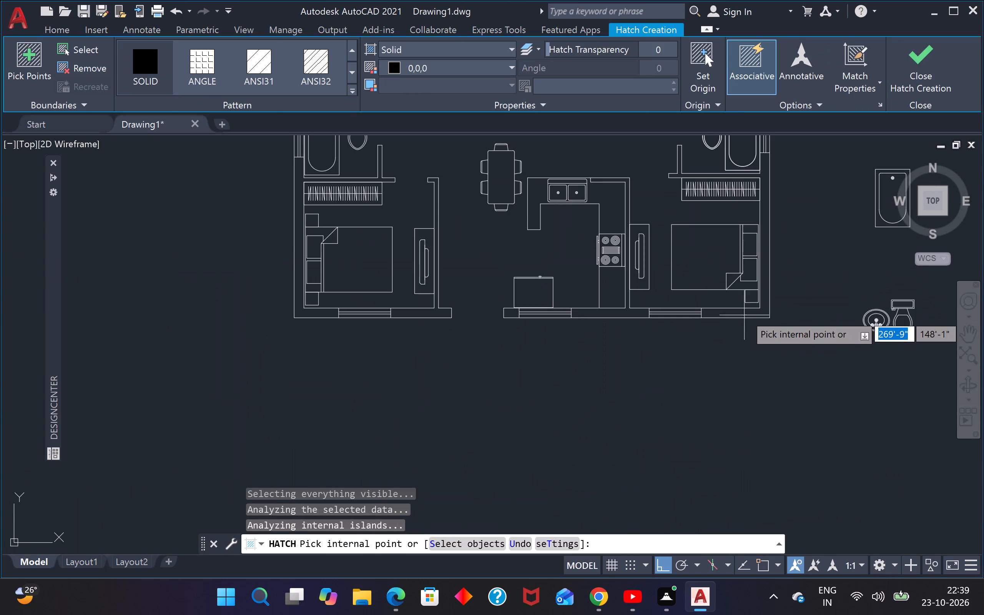
pyautogui.press('Escape')
pyautogui.press('space')
pyautogui.click(768, 251)
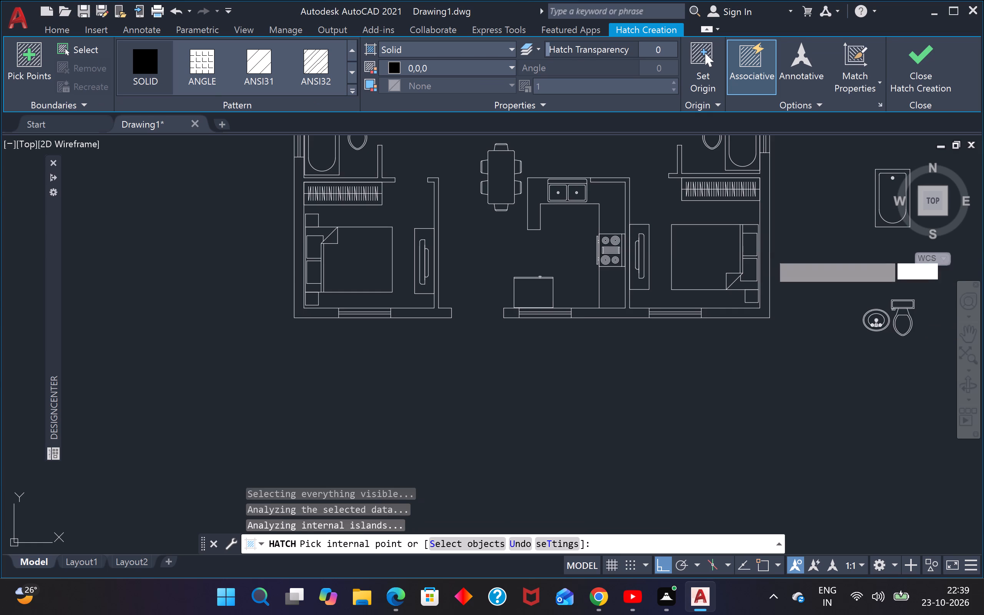
pyautogui.press('Escape')
# Solid-hatch the lower wall between the kitchen and lower-right bedroom windows and the short piece between the entrance and kitchen window.
pyautogui.press('space')
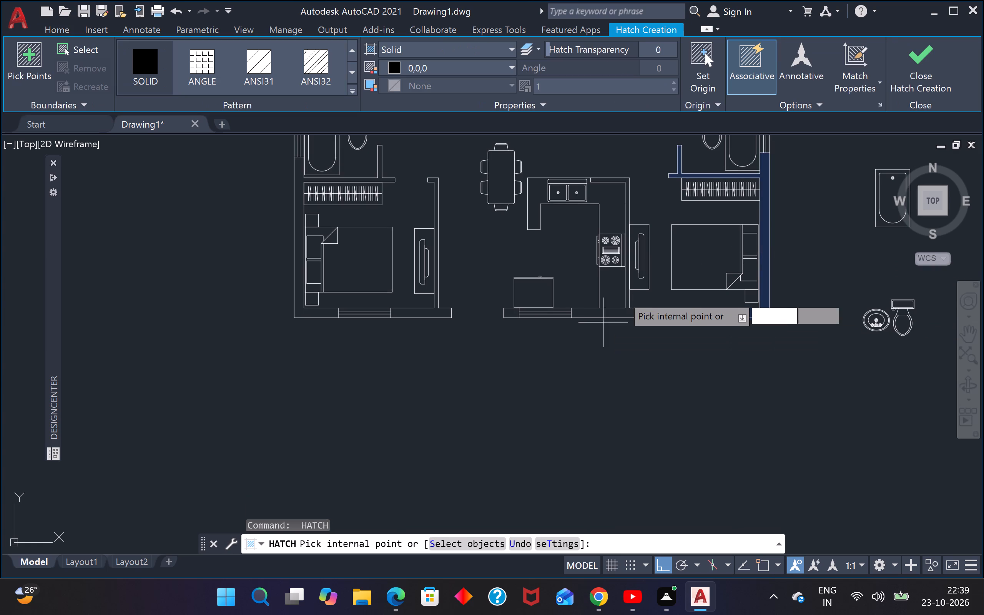
pyautogui.scroll(2, 622, 296)
pyautogui.click(636, 338)
pyautogui.press('Escape')
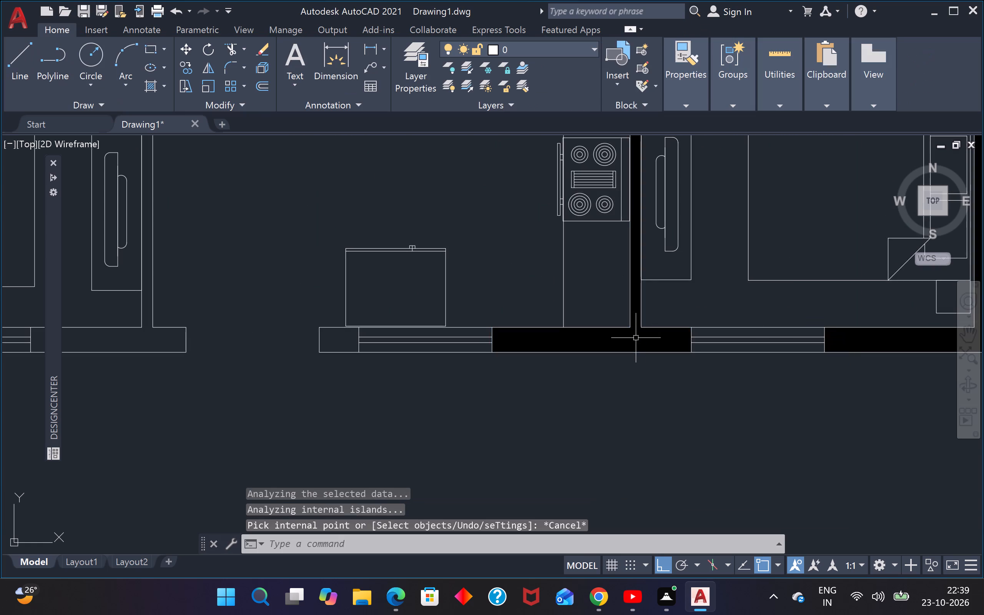
pyautogui.scroll(-3, 635, 340)
pyautogui.press('space')
pyautogui.scroll(3, 556, 339)
pyautogui.click(575, 348)
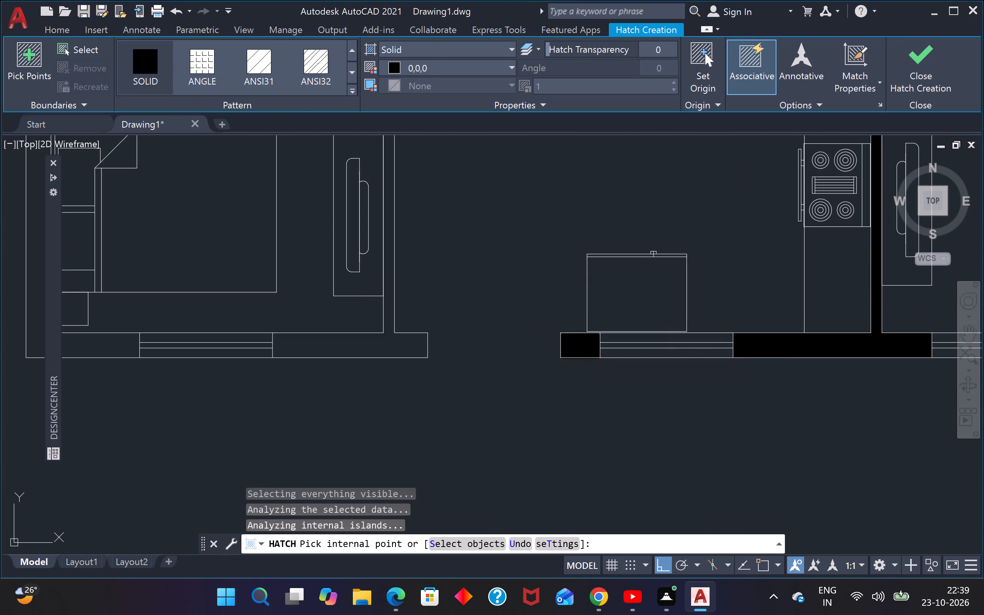
pyautogui.press('Escape')
# Fill the lower wall between the lower-left bedroom window and the entrance, its attached partition, and the bedroom's outer corner with solid black hatch.
pyautogui.scroll(-3, 576, 347)
pyautogui.scroll(3, 513, 341)
pyautogui.press('space')
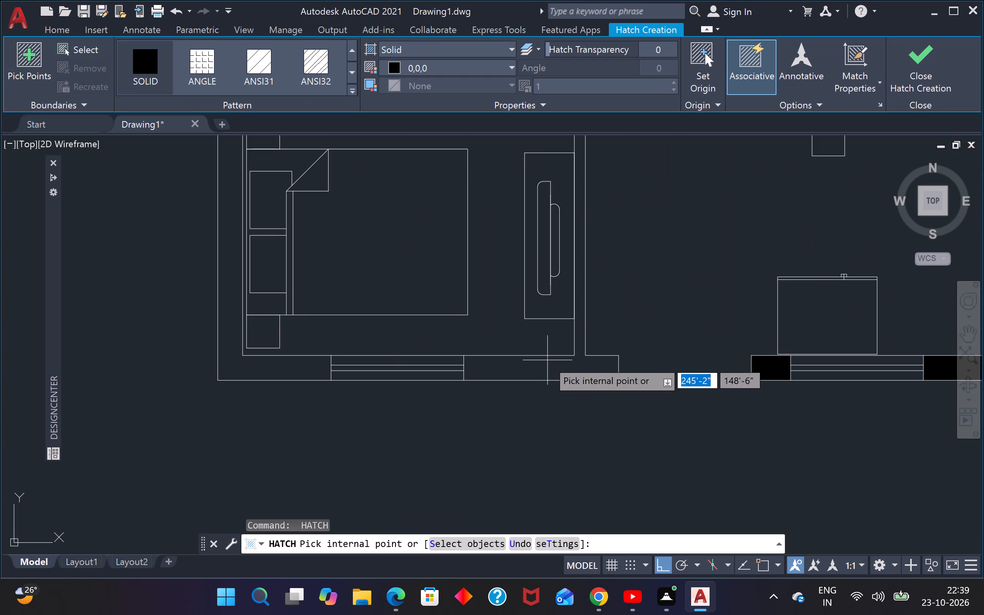
pyautogui.click(547, 360)
pyautogui.scroll(-4, 548, 360)
pyautogui.press('Escape')
pyautogui.press('space')
pyautogui.scroll(3, 509, 365)
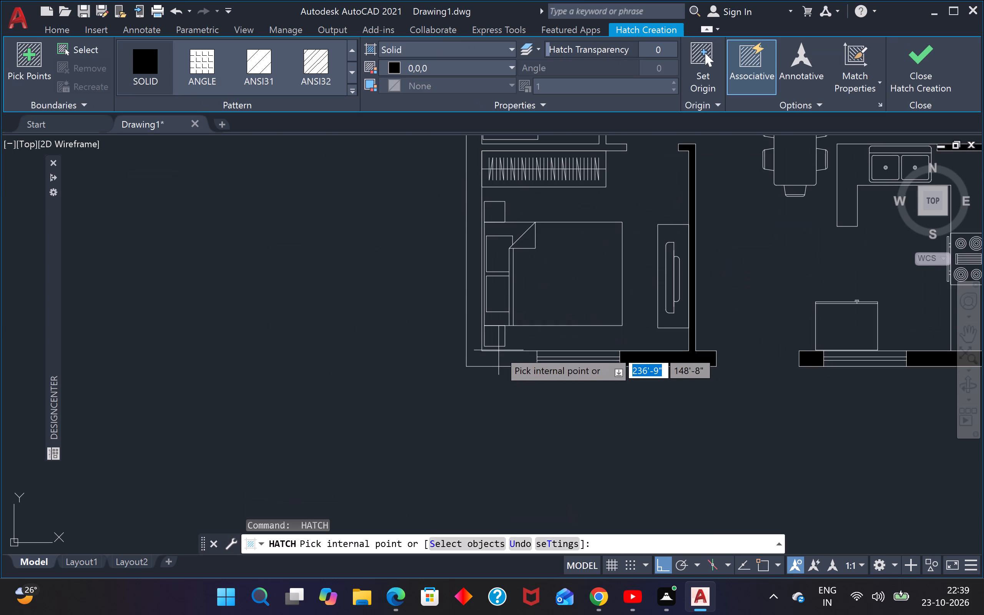
pyautogui.click(496, 357)
pyautogui.scroll(-3, 496, 357)
pyautogui.press('Escape')
pyautogui.scroll(2, 536, 289)
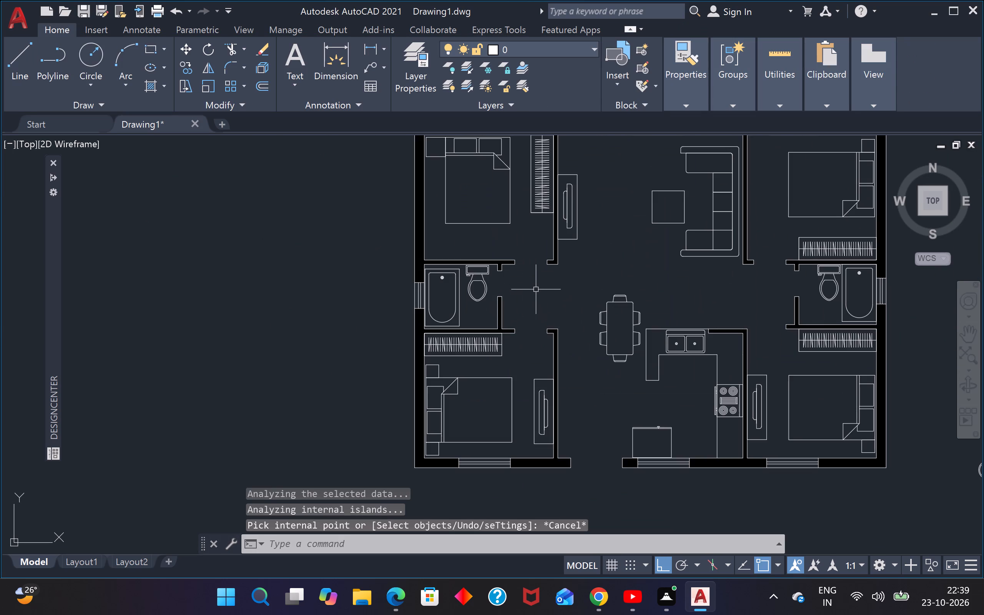
pyautogui.press('Escape')
pyautogui.press('Escape')
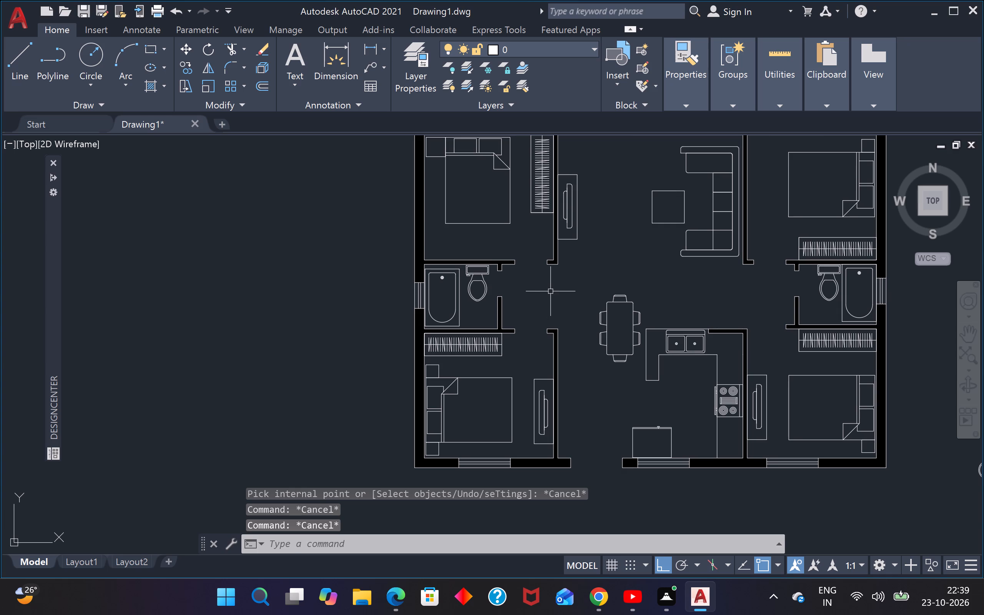
# Examine the whole floor plan to check the hatched walls and furnished rooms.
pyautogui.moveTo(551, 295); pyautogui.dragTo(475, 380, button='middle')
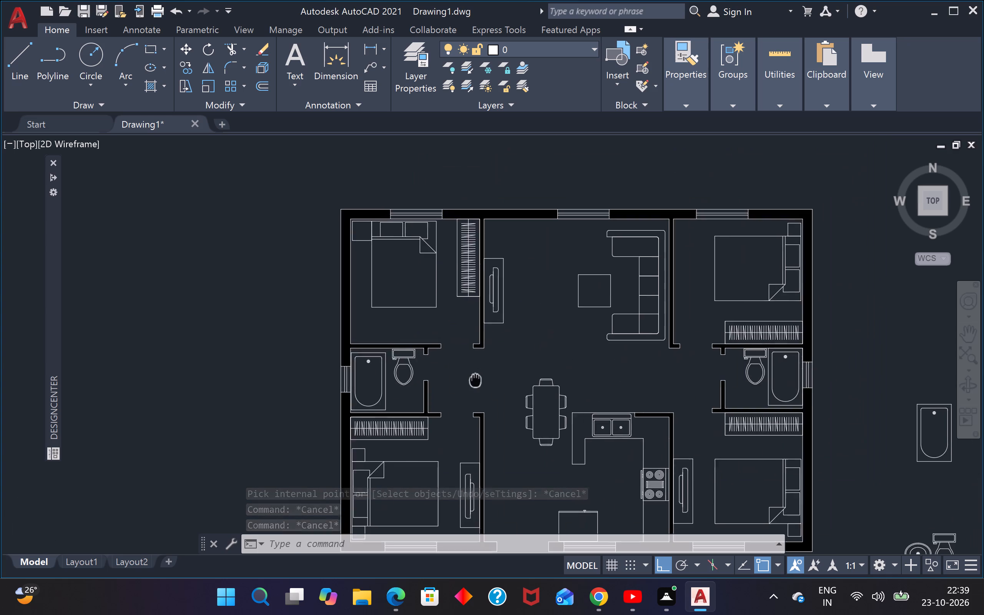
pyautogui.moveTo(475, 380); pyautogui.dragTo(449, 360, button='middle')
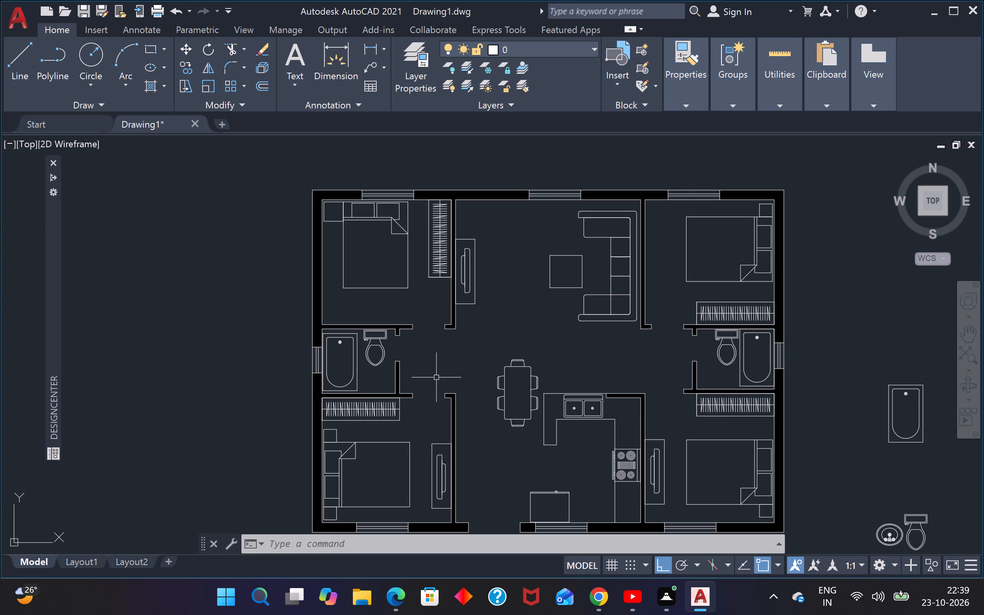
pyautogui.moveTo(436, 377); pyautogui.dragTo(483, 356, button='middle')
pyautogui.scroll(1, 436, 377)
pyautogui.scroll(-2, 519, 327)
pyautogui.moveTo(522, 328); pyautogui.dragTo(452, 327, button='middle')
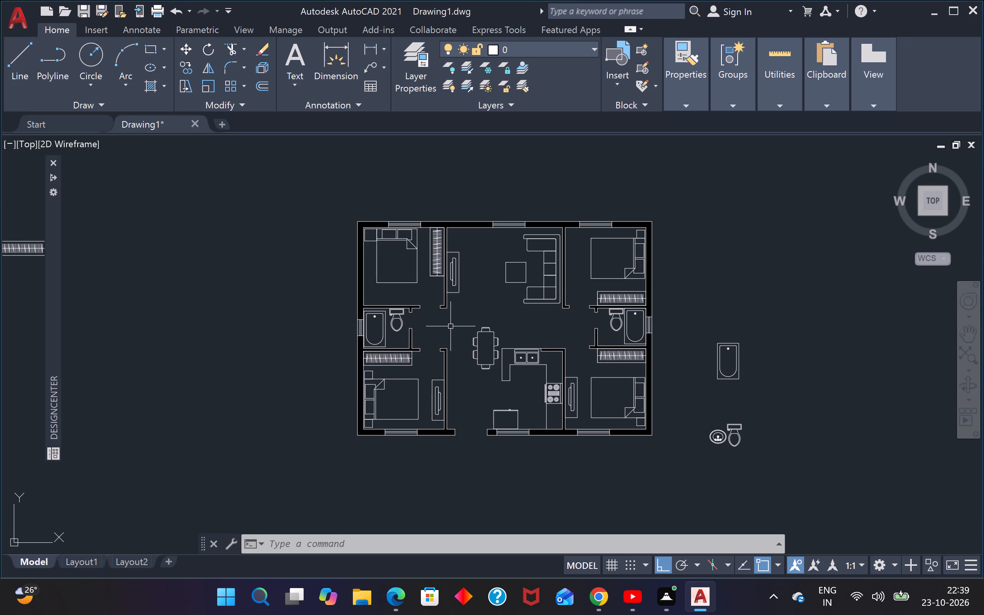
pyautogui.scroll(2, 568, 389)
pyautogui.scroll(-2, 574, 389)
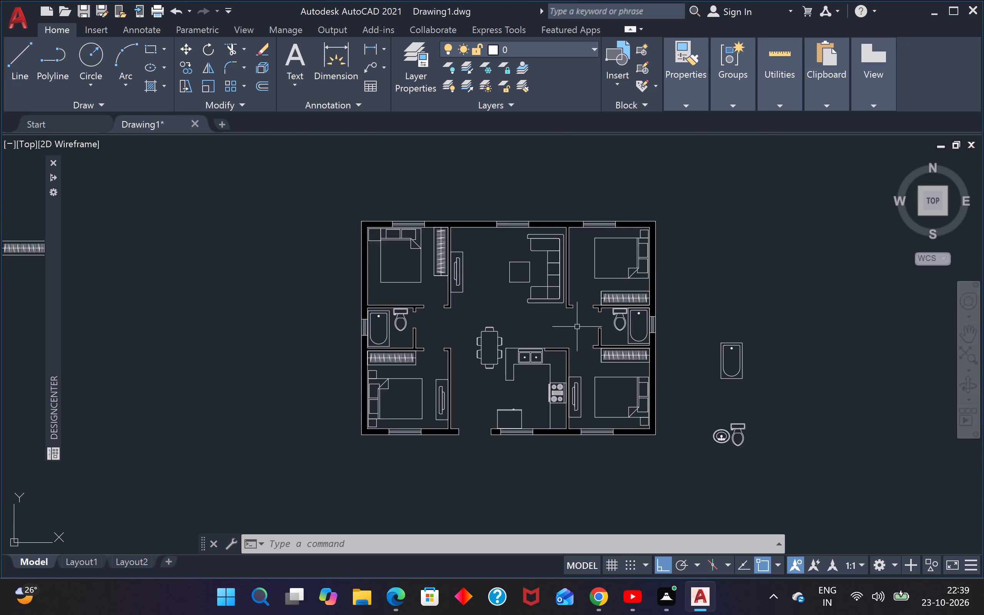
pyautogui.scroll(1, 577, 323)
pyautogui.moveTo(563, 321); pyautogui.dragTo(420, 336, button='middle')
pyautogui.press('Escape')
pyautogui.press('Escape')
pyautogui.press('Escape')
pyautogui.press('Escape')
pyautogui.press('Escape')
pyautogui.press('Escape')
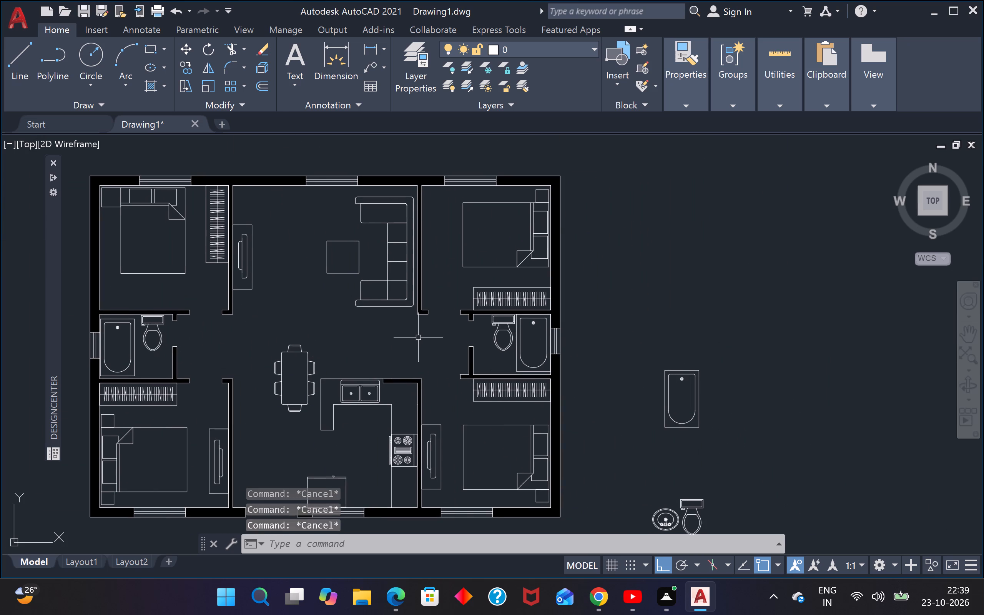
# Check the door openings near the upper-right bedroom and right bathroom with Quick measure.
pyautogui.moveTo(763, 76); pyautogui.dragTo(767, 75)
pyautogui.click(778, 100)
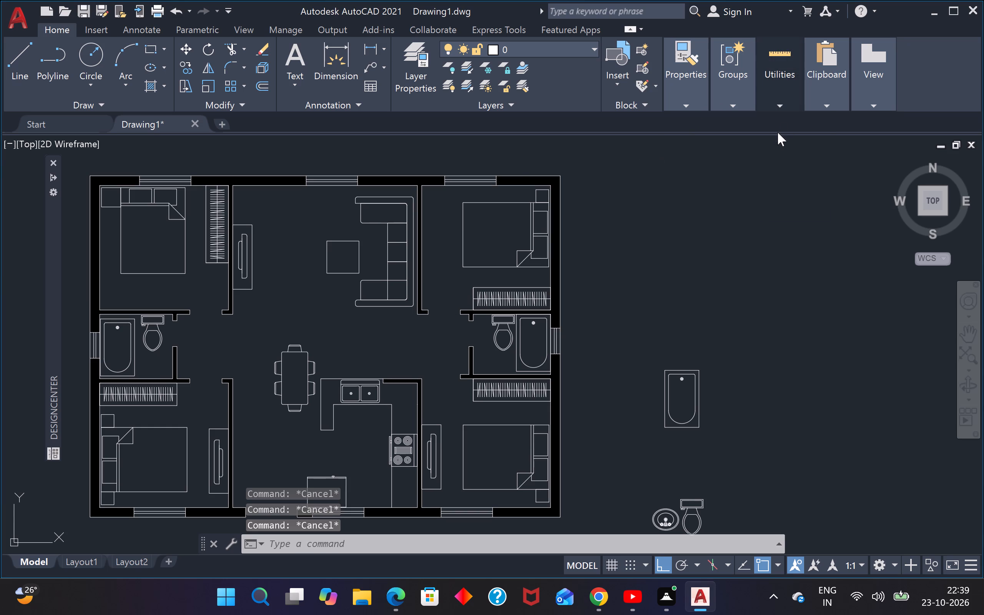
pyautogui.click(778, 132)
pyautogui.scroll(3, 461, 316)
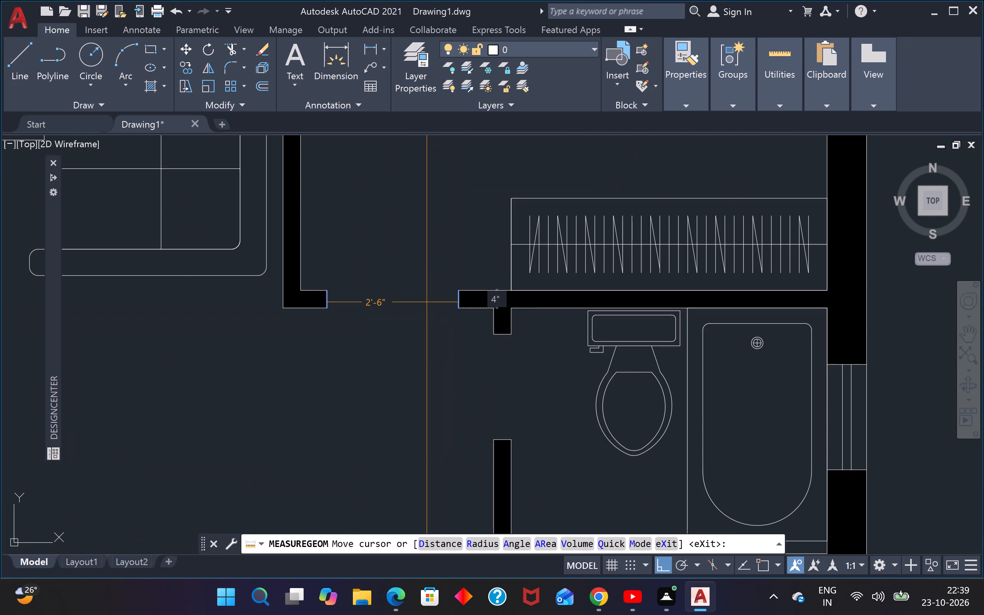
pyautogui.scroll(-4, 426, 301)
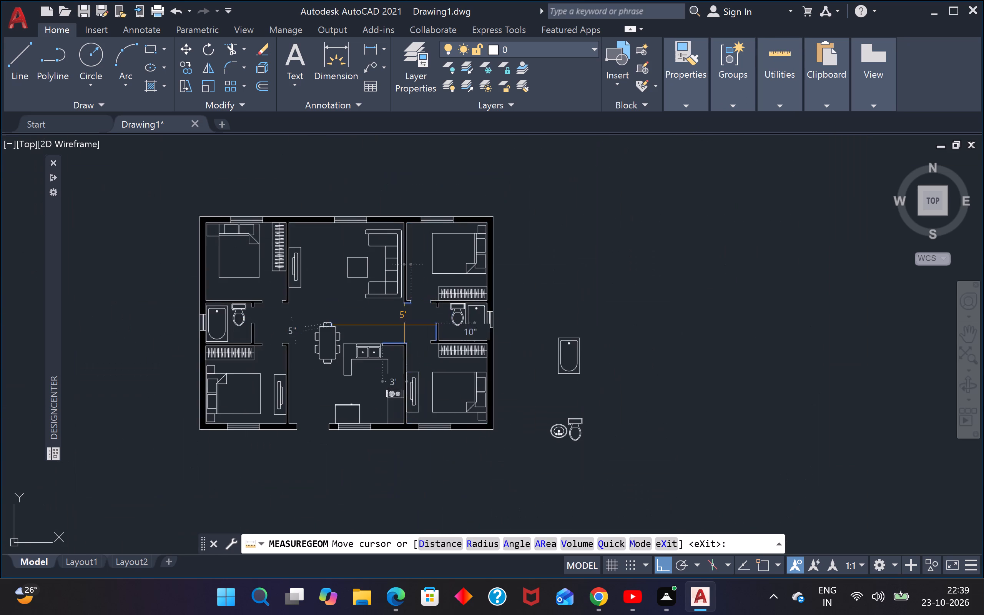
pyautogui.moveTo(404, 326); pyautogui.dragTo(469, 333, button='middle')
pyautogui.press('Escape')
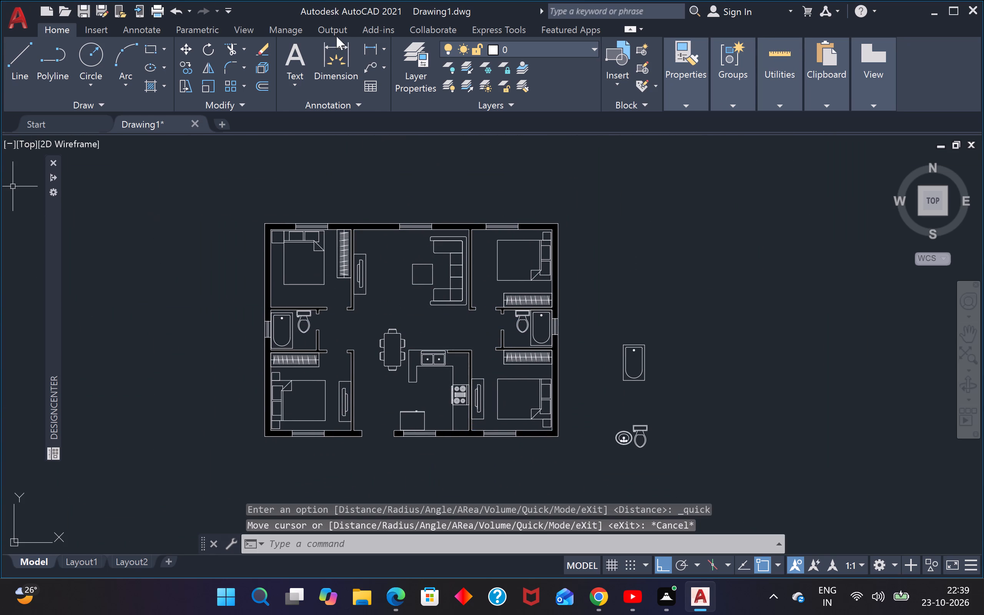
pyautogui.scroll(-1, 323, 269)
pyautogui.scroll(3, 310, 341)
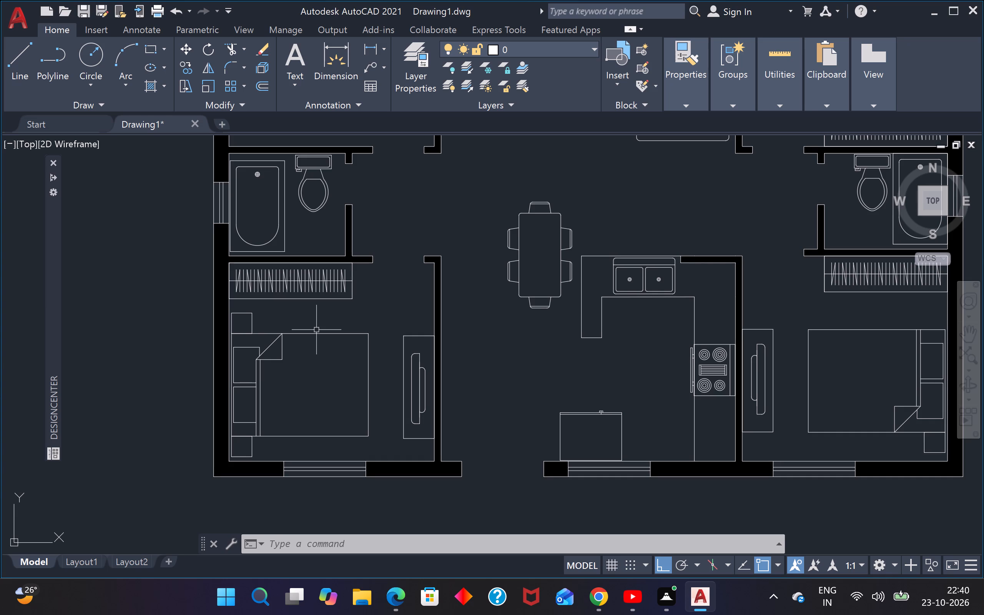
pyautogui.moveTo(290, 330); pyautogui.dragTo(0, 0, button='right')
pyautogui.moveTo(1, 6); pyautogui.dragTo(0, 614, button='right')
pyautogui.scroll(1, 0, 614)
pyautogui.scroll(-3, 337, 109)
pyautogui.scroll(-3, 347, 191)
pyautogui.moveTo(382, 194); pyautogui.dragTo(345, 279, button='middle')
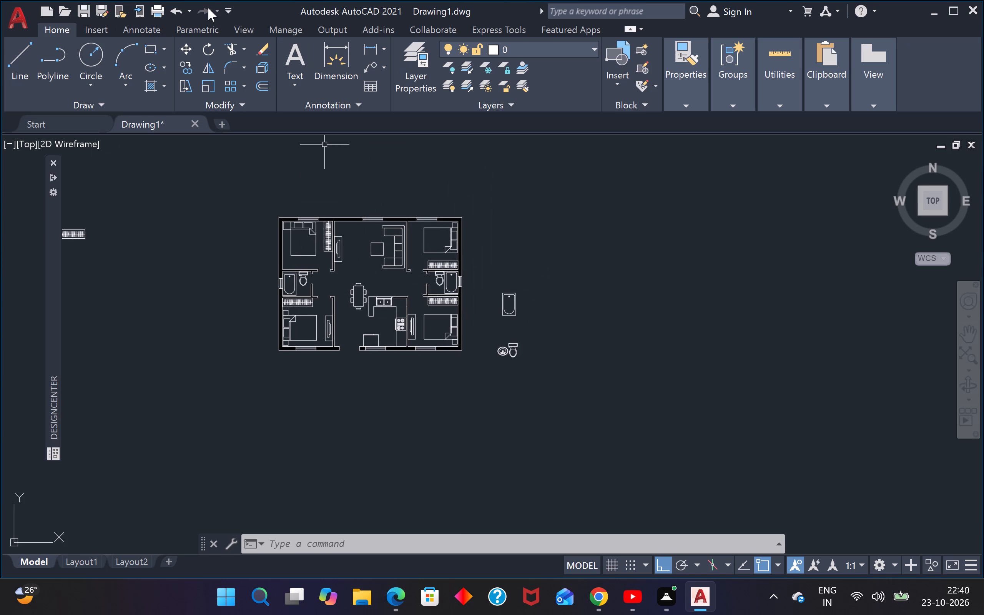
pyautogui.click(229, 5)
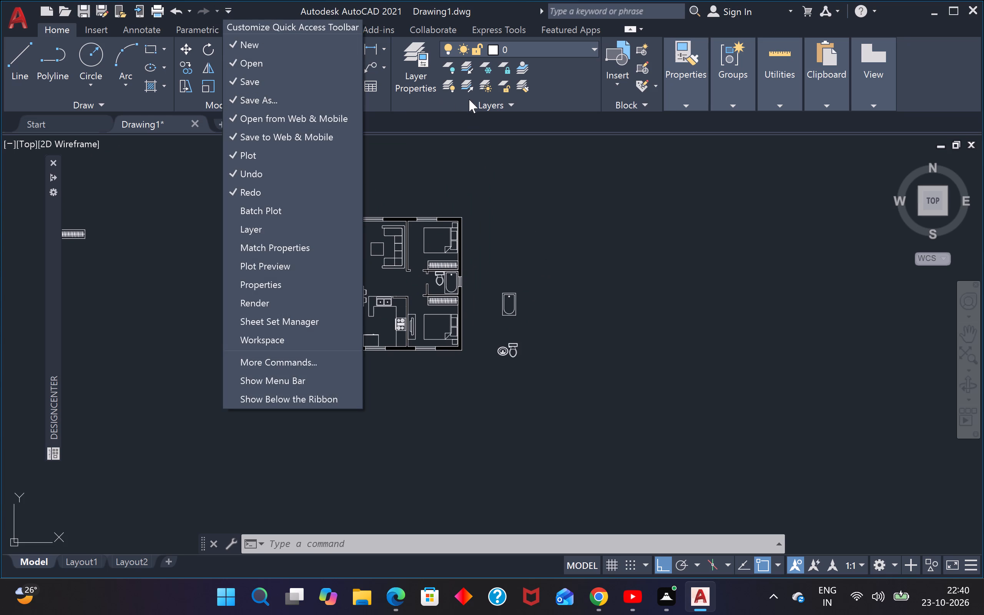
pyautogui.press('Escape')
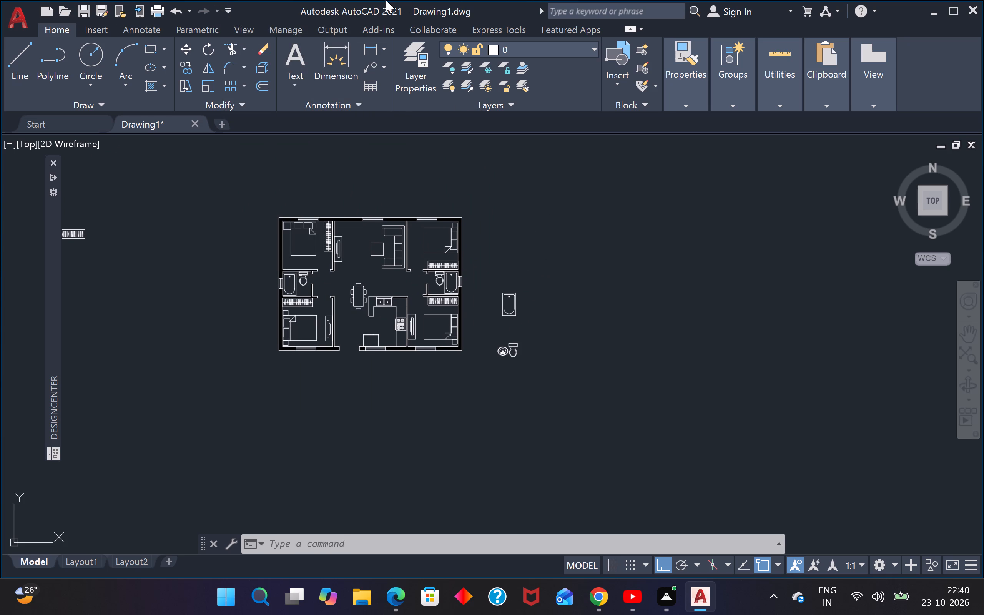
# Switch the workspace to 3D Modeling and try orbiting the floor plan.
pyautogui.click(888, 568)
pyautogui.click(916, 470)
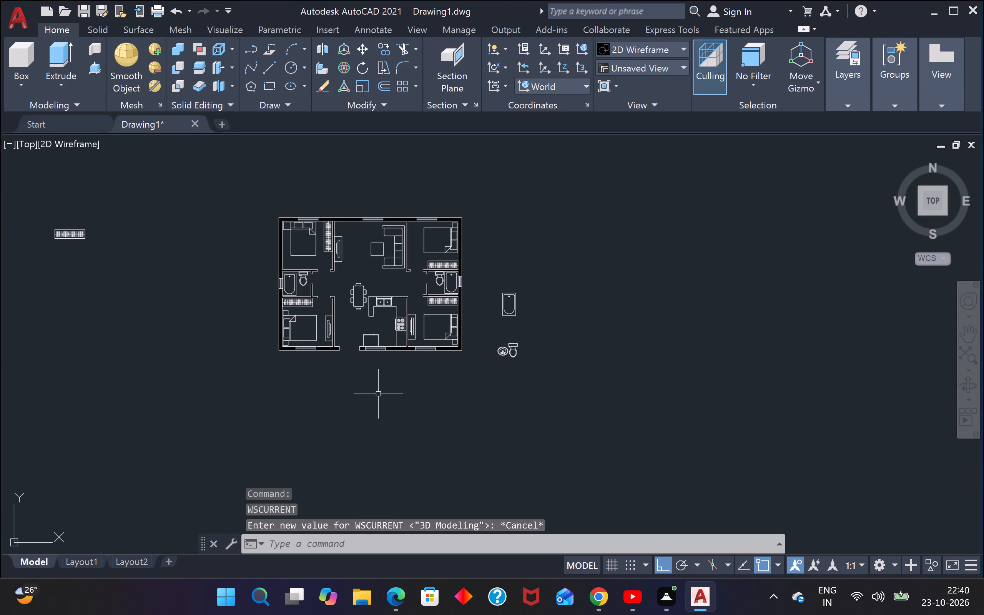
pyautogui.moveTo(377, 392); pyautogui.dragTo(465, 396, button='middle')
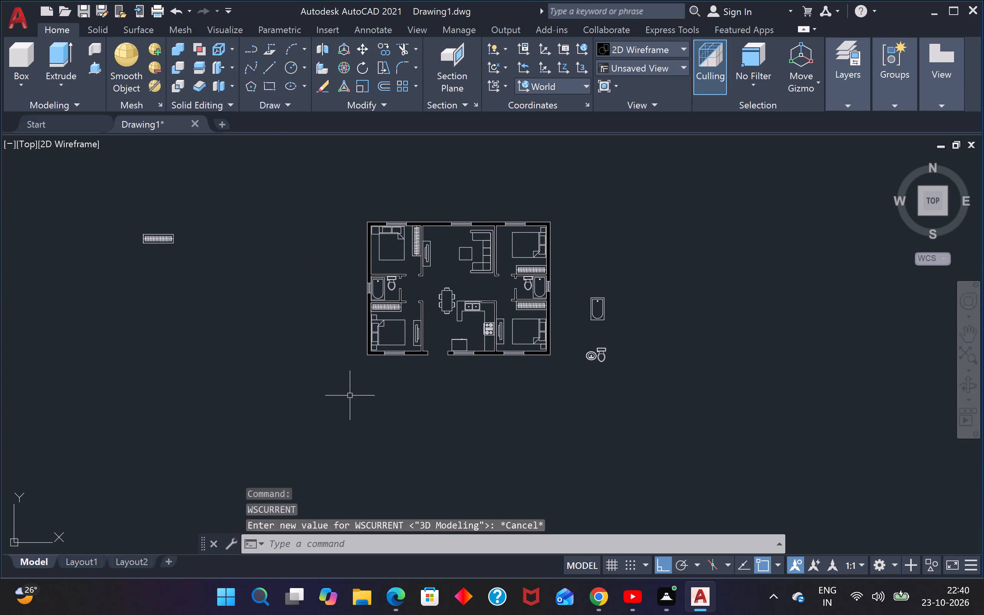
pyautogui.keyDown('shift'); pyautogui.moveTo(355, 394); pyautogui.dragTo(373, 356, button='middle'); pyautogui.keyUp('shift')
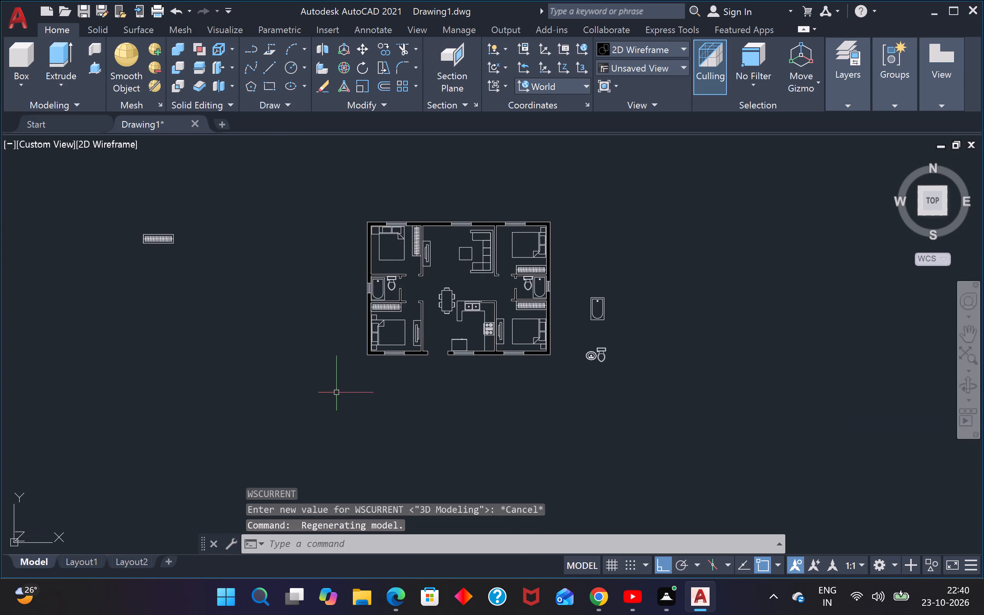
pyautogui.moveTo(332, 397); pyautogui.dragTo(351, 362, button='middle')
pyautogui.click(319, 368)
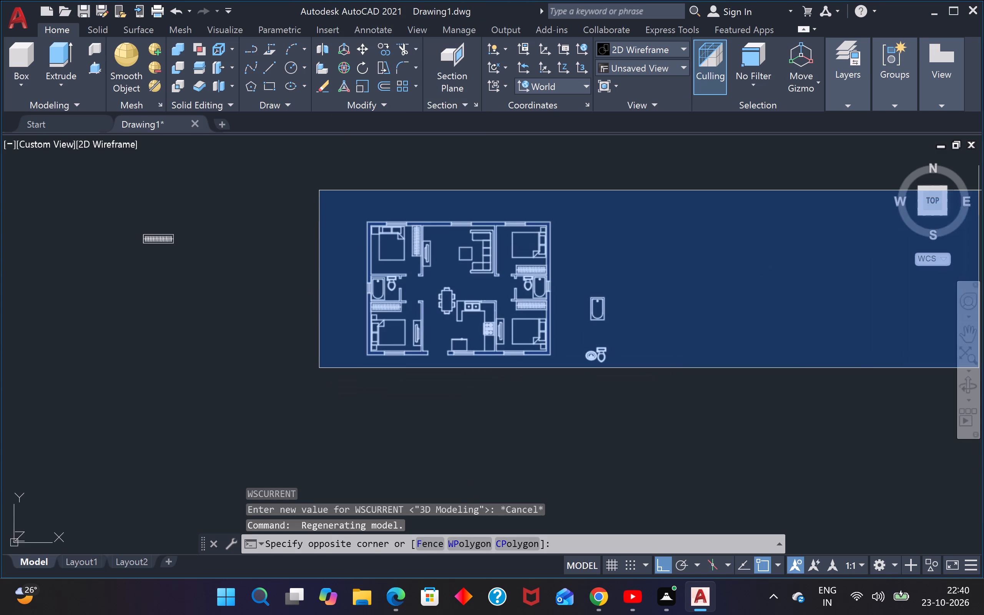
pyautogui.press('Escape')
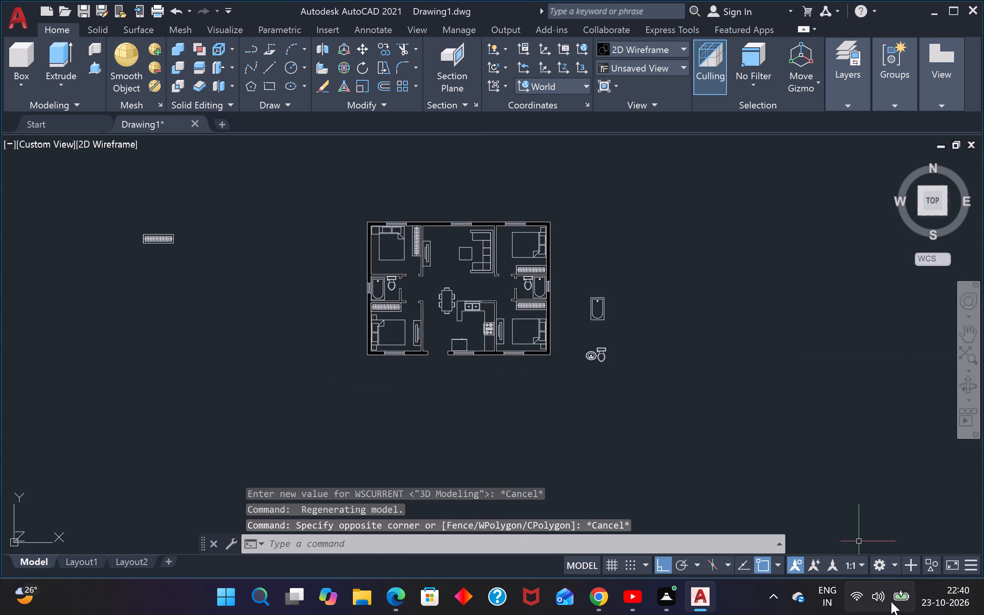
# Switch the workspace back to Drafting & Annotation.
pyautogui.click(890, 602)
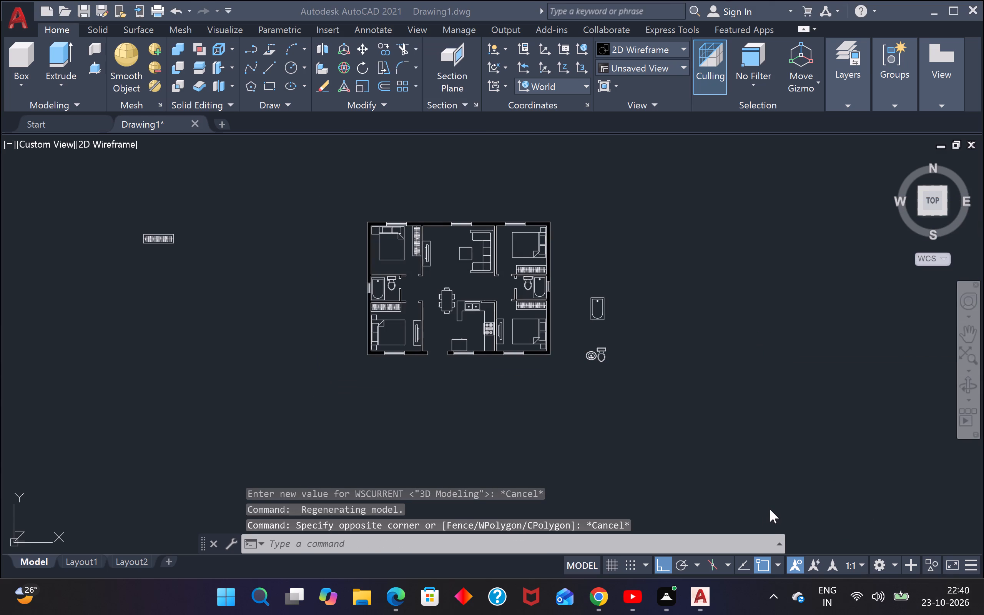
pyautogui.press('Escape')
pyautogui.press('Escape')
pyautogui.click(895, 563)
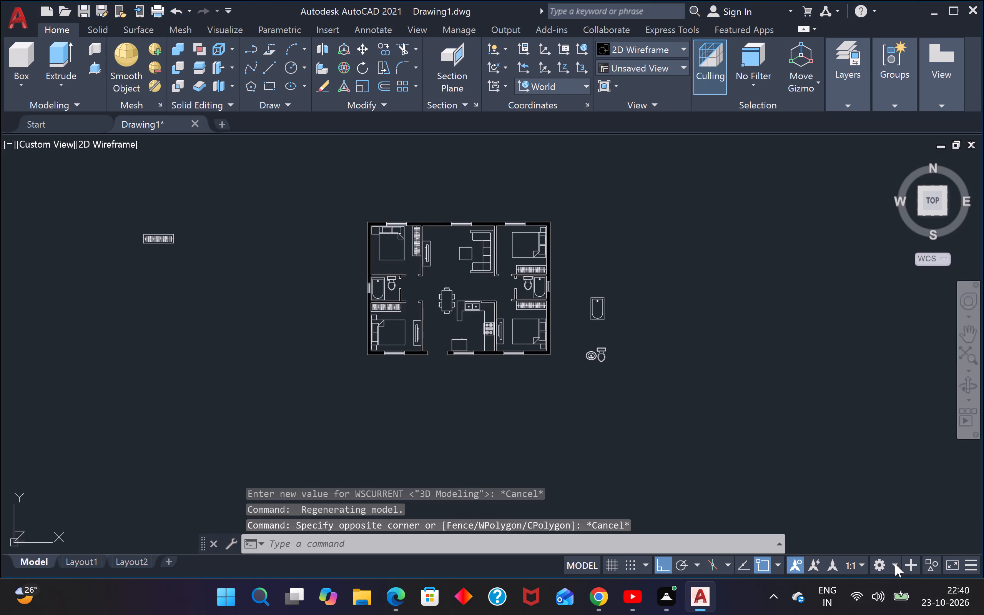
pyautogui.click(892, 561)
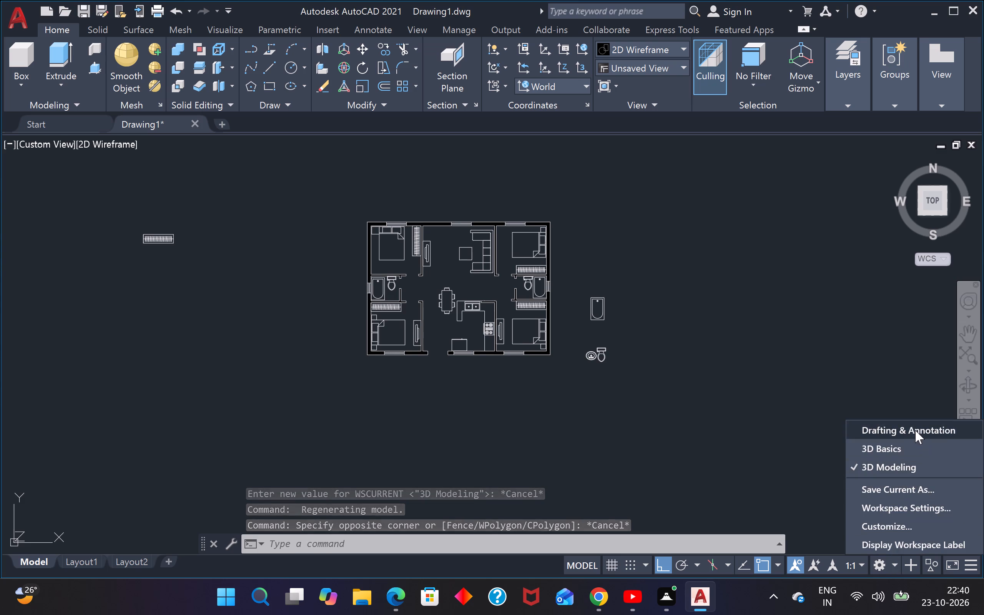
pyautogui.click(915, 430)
# Erase the spare wardrobe lying outside the plan to the left of the house.
pyautogui.moveTo(300, 304); pyautogui.dragTo(351, 423, button='middle')
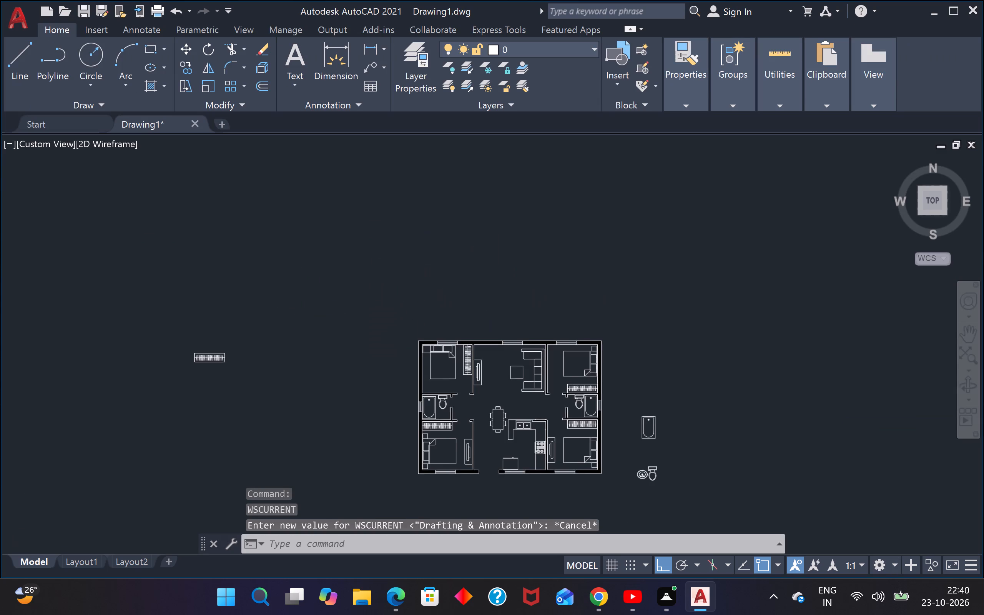
pyautogui.moveTo(351, 423); pyautogui.dragTo(357, 419, button='middle')
pyautogui.press('Escape')
pyautogui.press('Escape')
pyautogui.press('Escape')
pyautogui.press('Escape')
pyautogui.press('Escape')
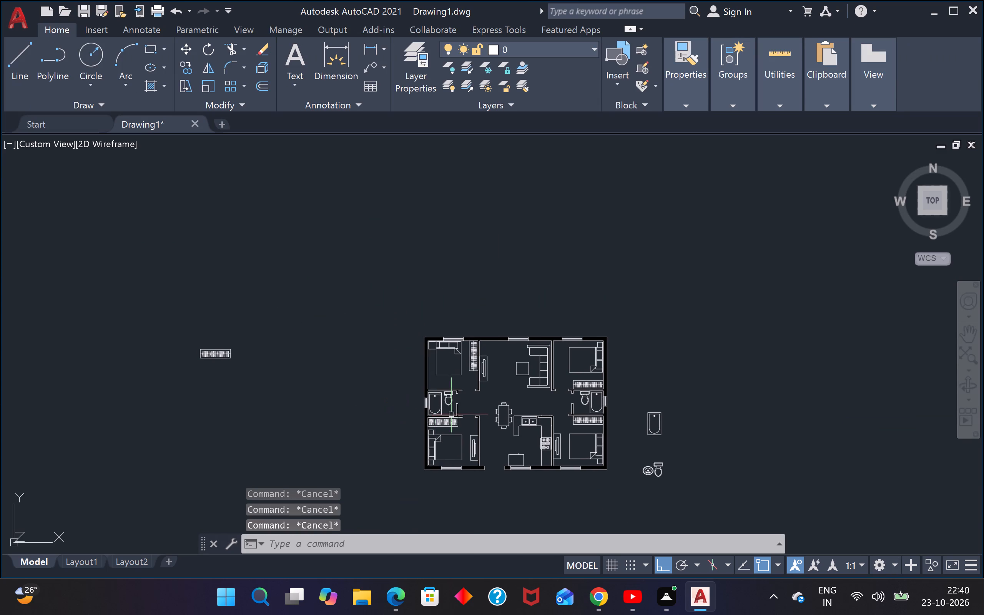
pyautogui.scroll(3, 457, 406)
pyautogui.press('Escape')
pyautogui.press('Escape')
pyautogui.scroll(-3, 460, 402)
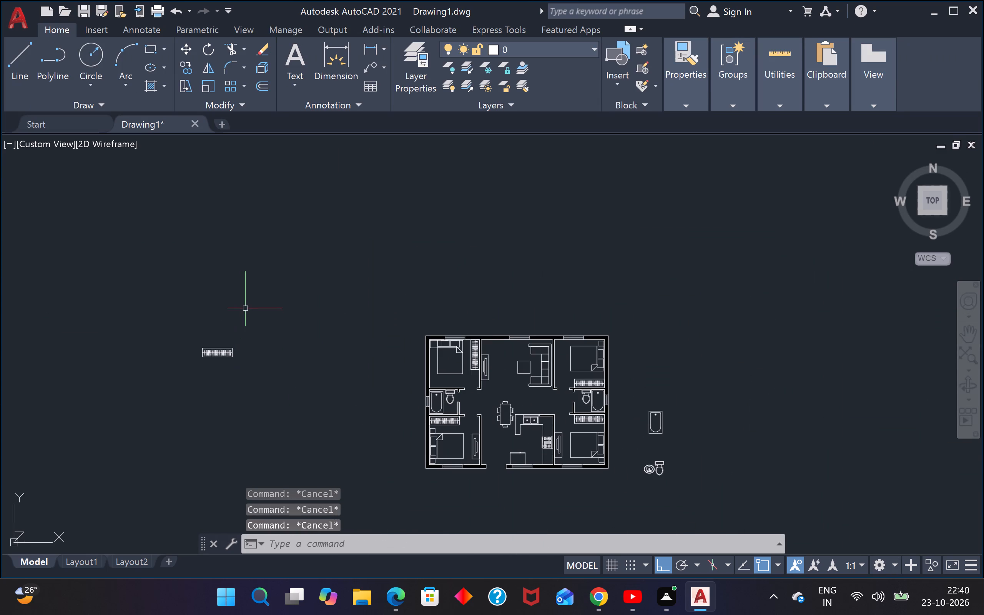
pyautogui.moveTo(245, 308); pyautogui.dragTo(236, 322)
pyautogui.click(184, 386)
pyautogui.press('Delete')
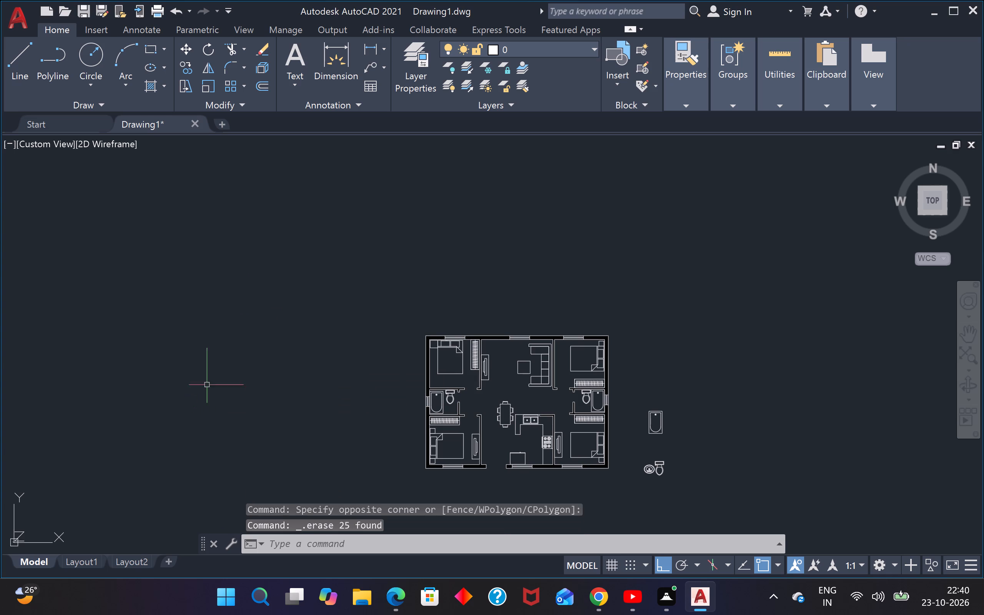
# Erase the spare bathtub, basin and toilet lying outside the plan to the right of the house.
pyautogui.scroll(2, 697, 487)
pyautogui.click(670, 220)
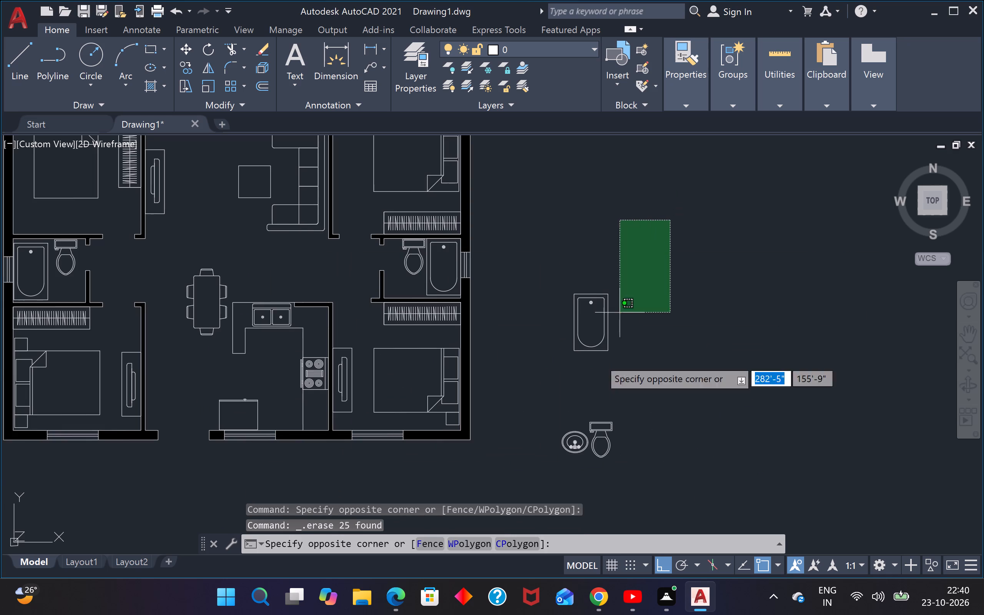
pyautogui.click(541, 467)
pyautogui.press('Delete')
pyautogui.scroll(-2, 597, 375)
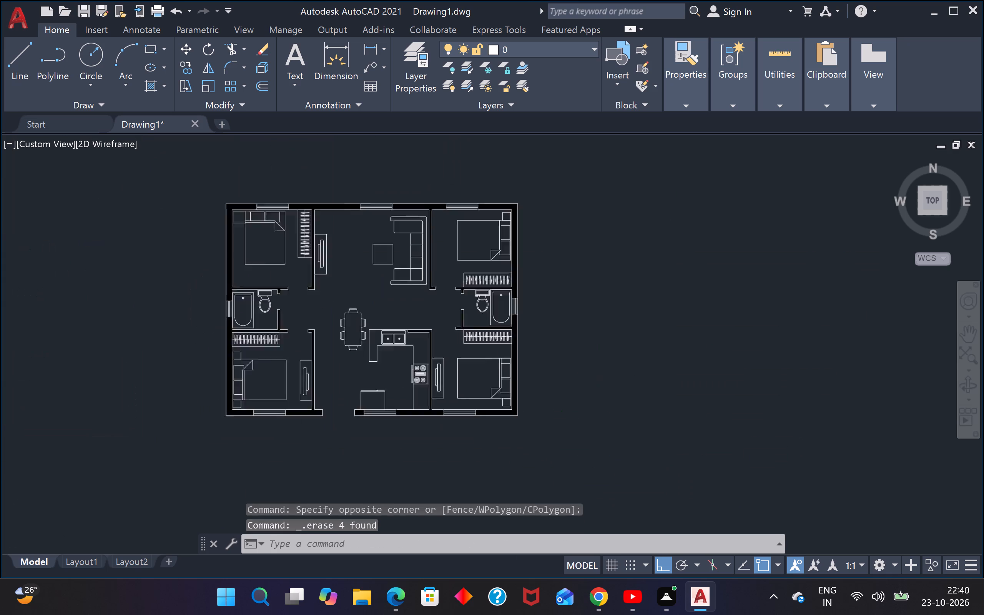
# Insert three Door - Imperial blocks from the Architectural tool palette in the empty space beyond the plan's upper-right corner.
pyautogui.scroll(-1, 597, 375)
pyautogui.moveTo(604, 364); pyautogui.dragTo(539, 392, button='middle')
pyautogui.press('Escape')
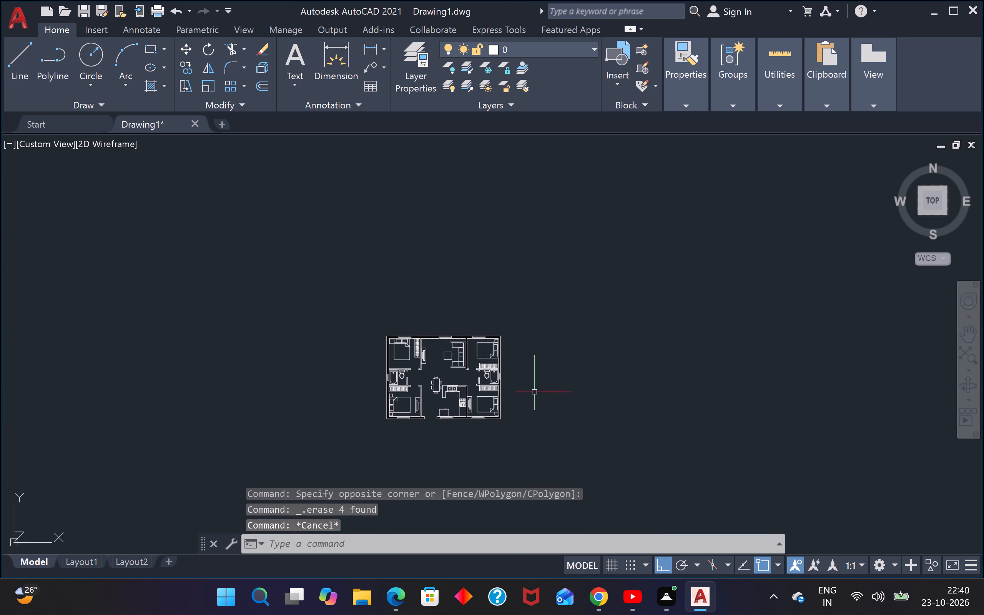
pyautogui.hotkey('ctrl', '3')
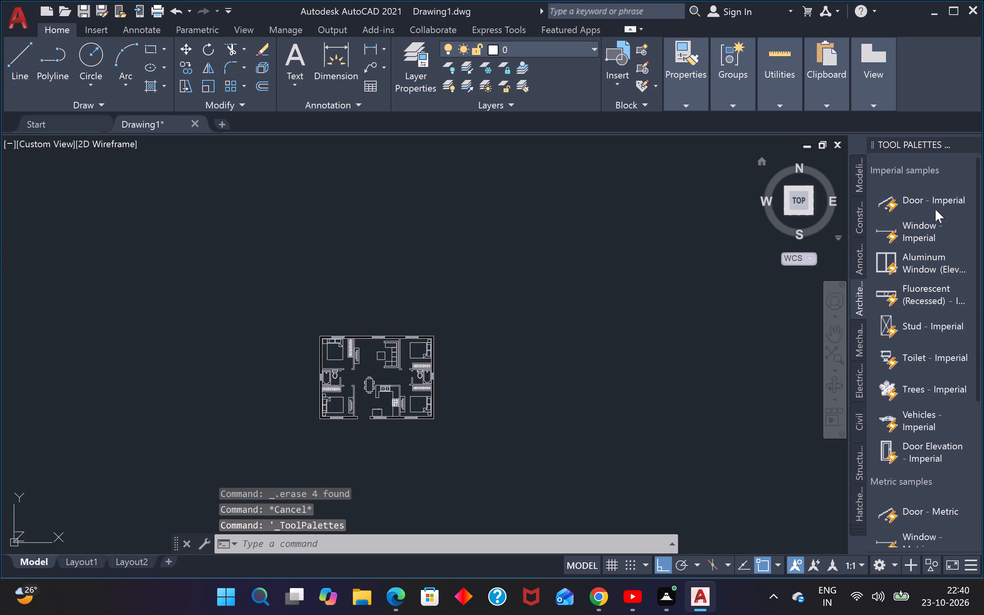
pyautogui.moveTo(932, 206); pyautogui.dragTo(916, 209)
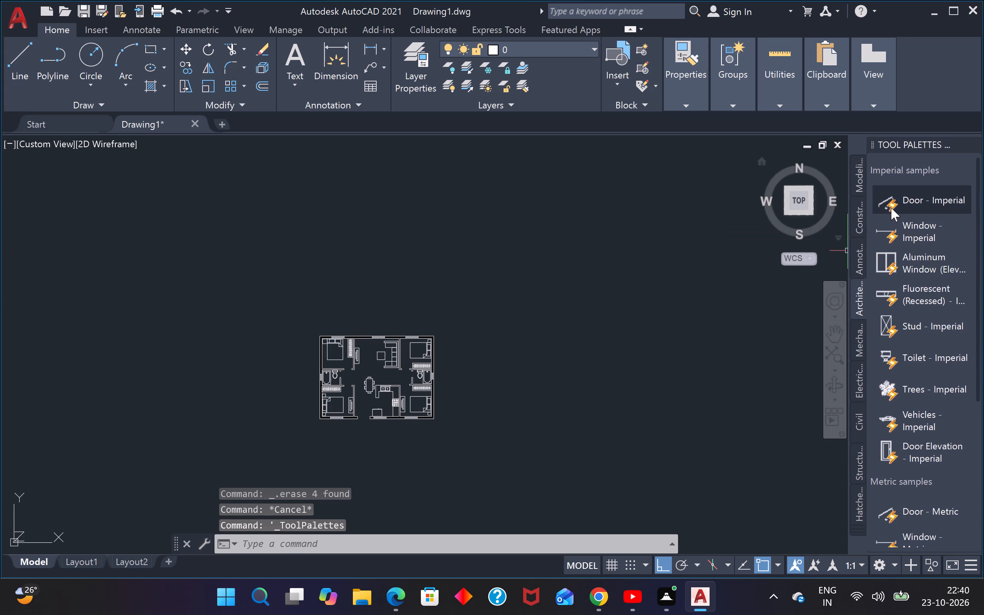
pyautogui.moveTo(891, 208); pyautogui.dragTo(508, 305)
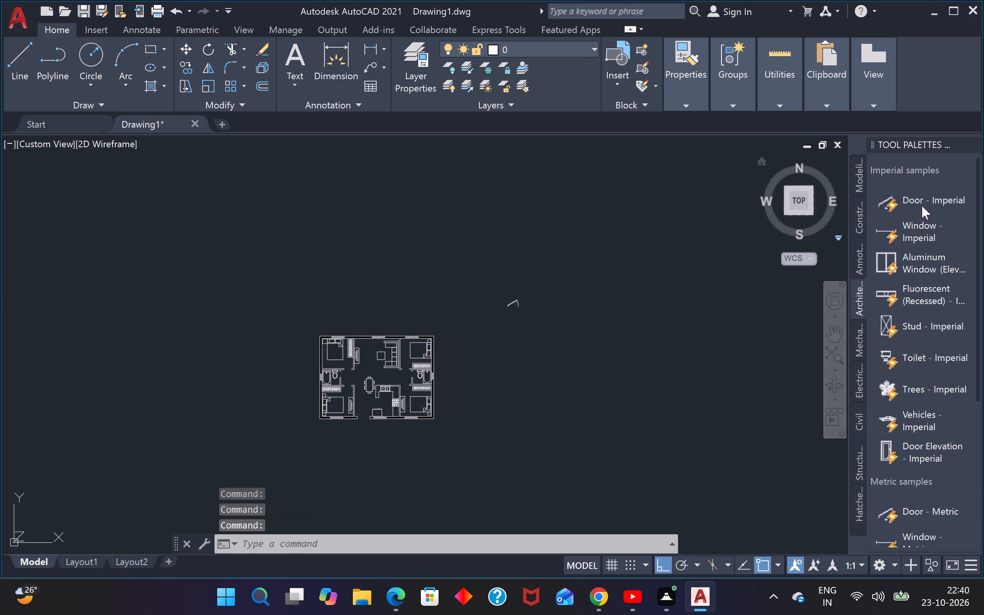
pyautogui.moveTo(922, 206); pyautogui.dragTo(567, 328)
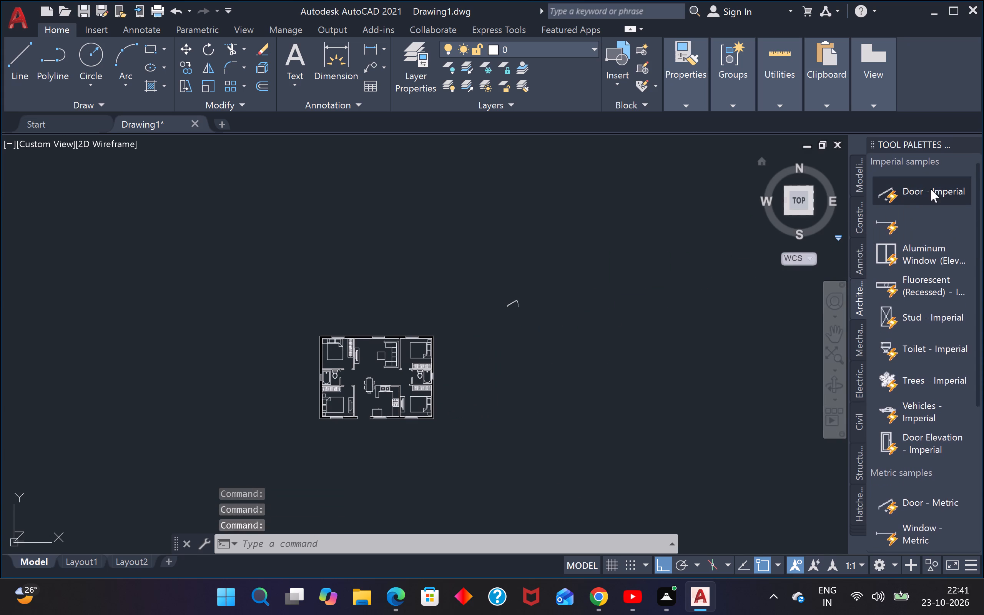
pyautogui.scroll(2, 931, 189)
pyautogui.moveTo(928, 198); pyautogui.dragTo(537, 309)
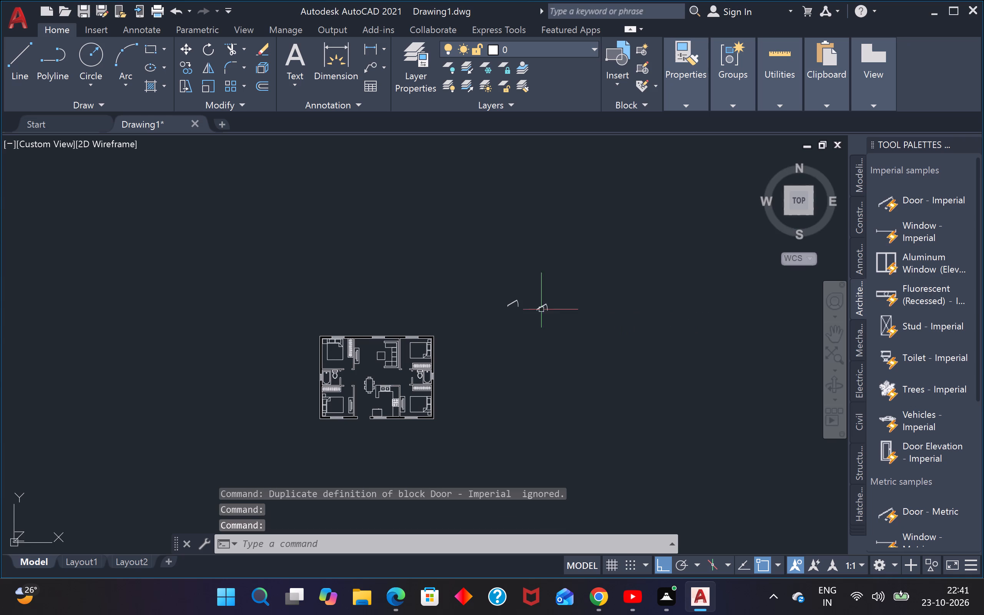
pyautogui.moveTo(892, 202); pyautogui.dragTo(565, 309)
pyautogui.press('Escape')
pyautogui.press('Escape')
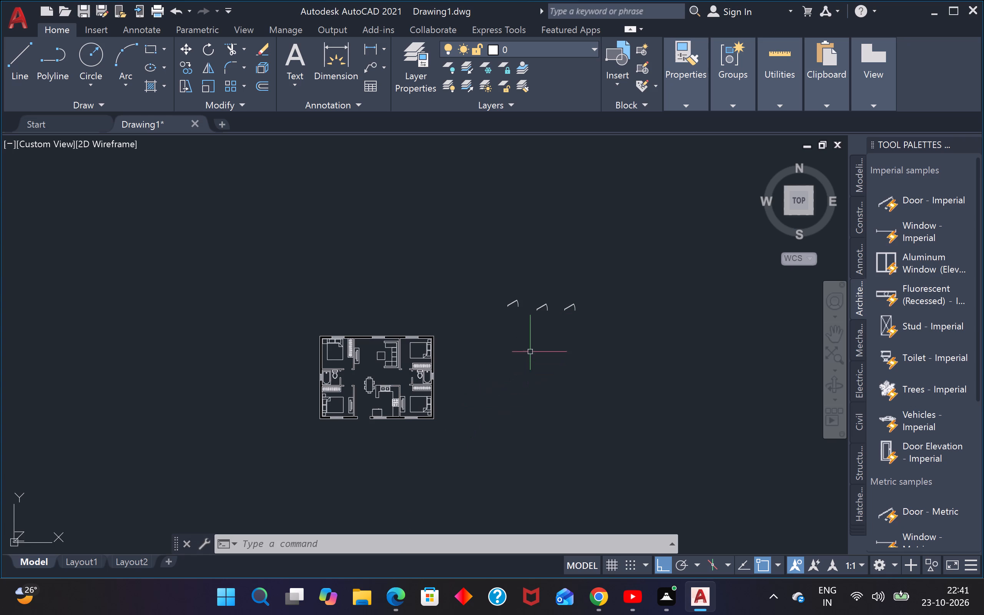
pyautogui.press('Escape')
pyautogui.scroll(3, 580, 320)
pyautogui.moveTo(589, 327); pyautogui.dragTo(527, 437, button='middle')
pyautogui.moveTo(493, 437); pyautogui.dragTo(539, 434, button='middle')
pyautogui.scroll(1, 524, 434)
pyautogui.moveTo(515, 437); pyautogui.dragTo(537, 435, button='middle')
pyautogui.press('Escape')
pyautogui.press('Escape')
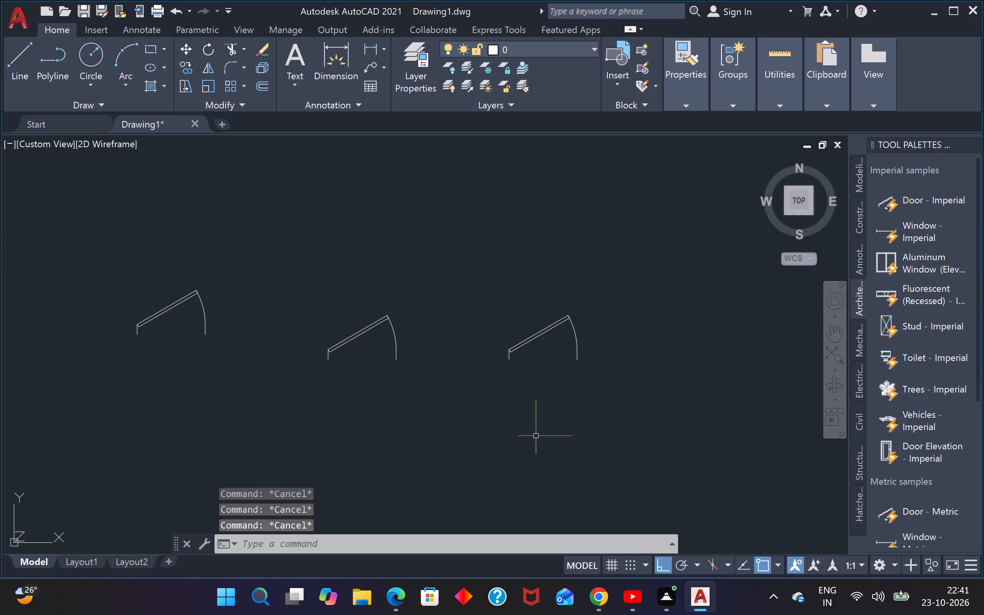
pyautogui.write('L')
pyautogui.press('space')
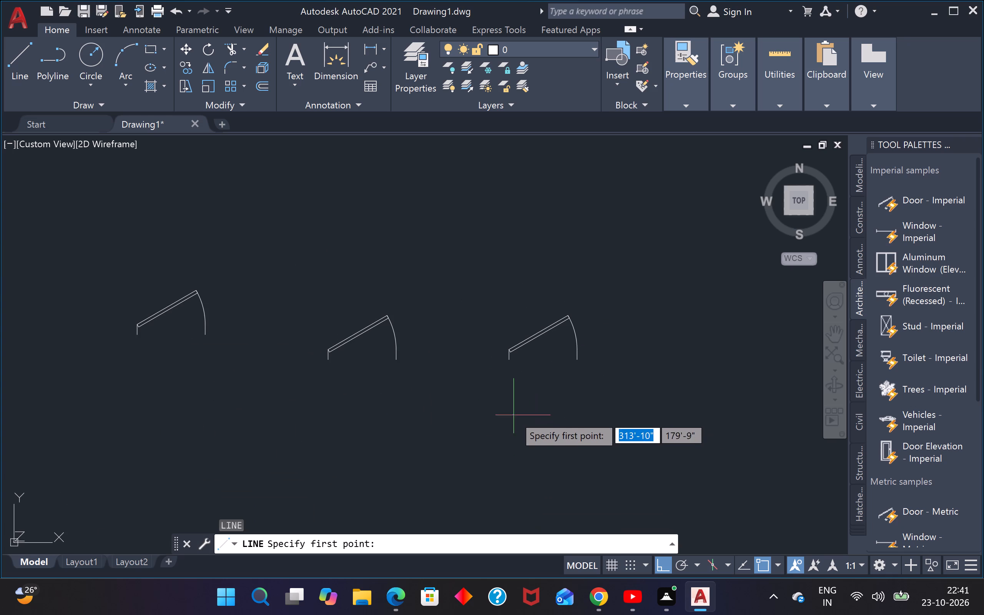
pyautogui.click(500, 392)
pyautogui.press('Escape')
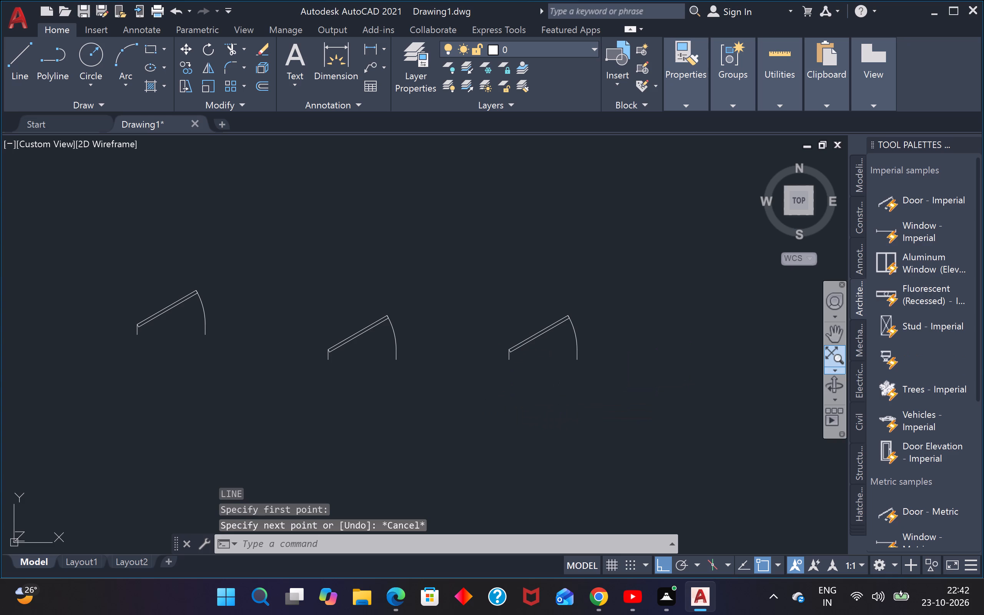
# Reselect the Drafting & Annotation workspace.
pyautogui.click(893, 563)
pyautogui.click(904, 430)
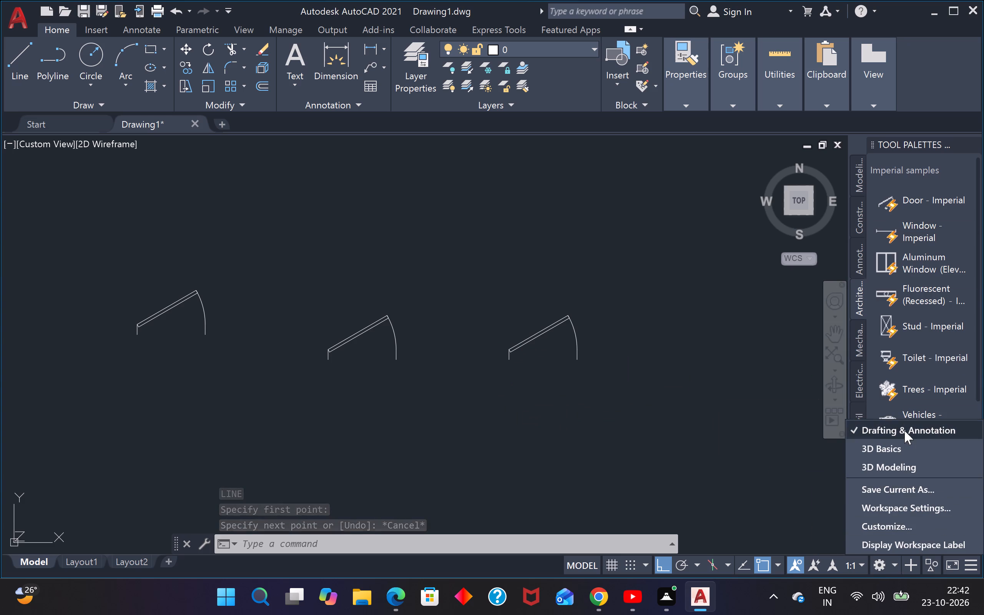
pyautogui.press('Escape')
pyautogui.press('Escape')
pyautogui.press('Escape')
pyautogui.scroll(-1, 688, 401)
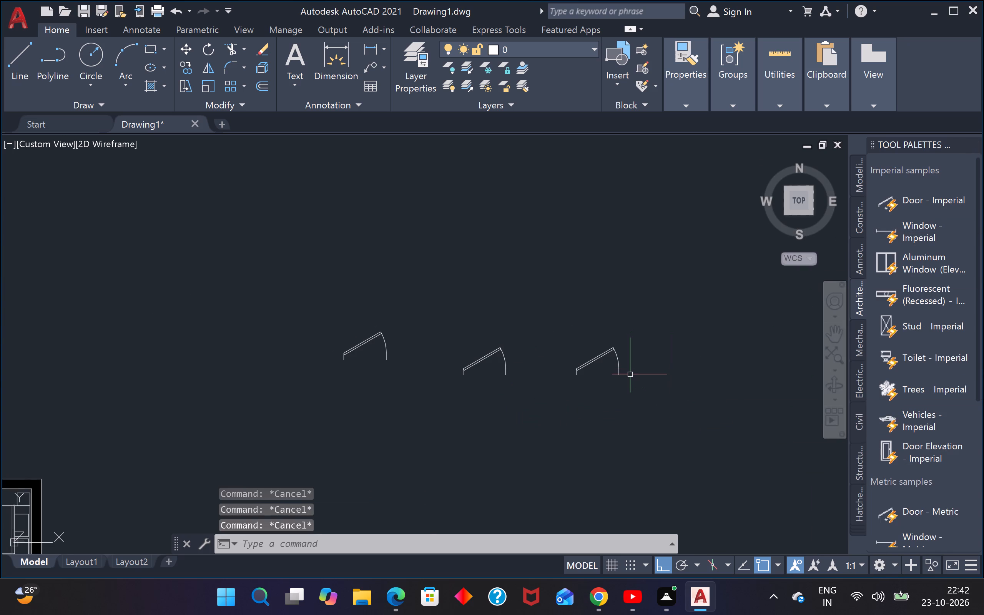
# Close the tool palettes.
pyautogui.click(969, 143)
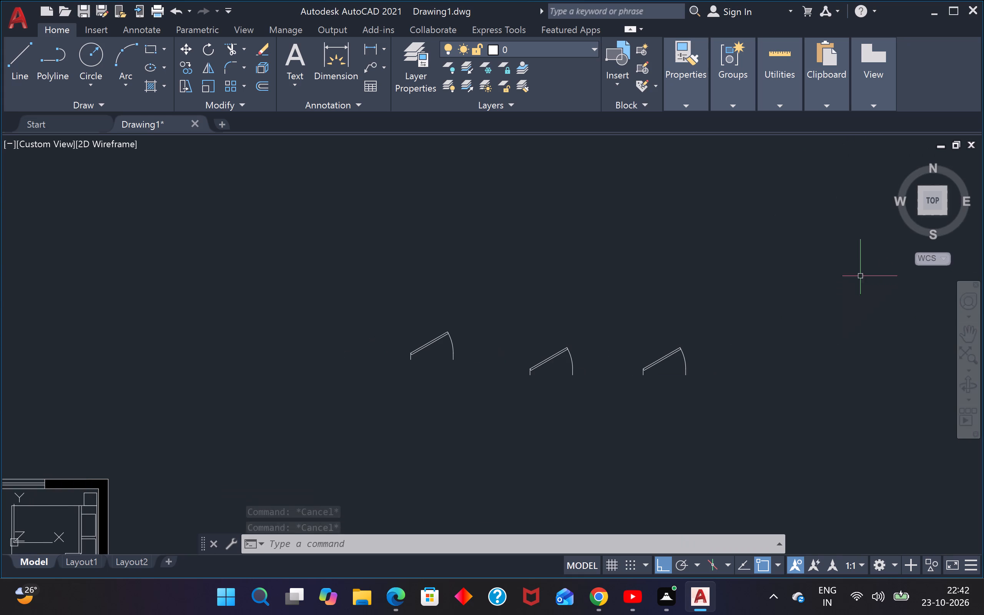
pyautogui.press('Escape')
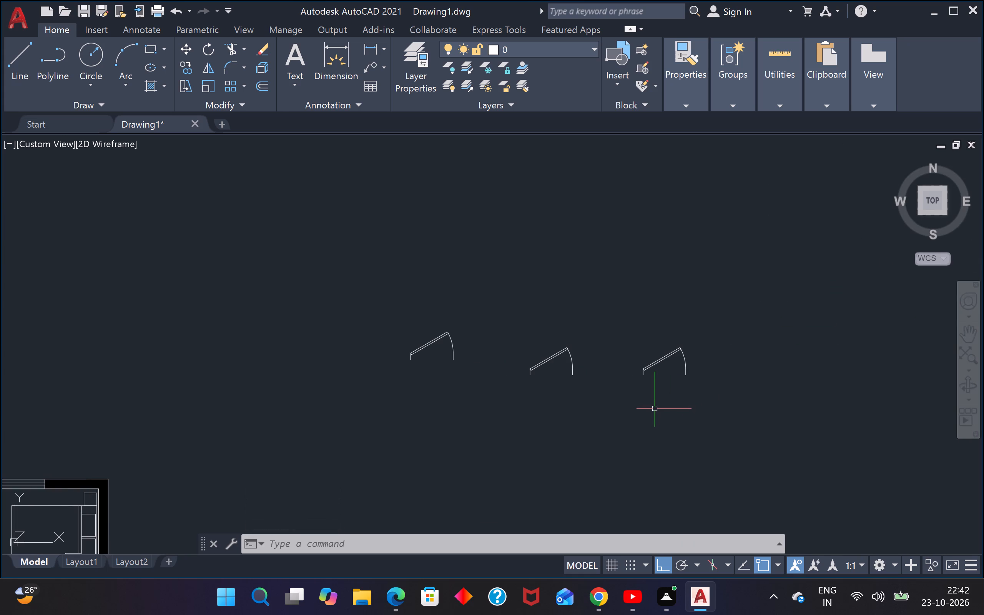
pyautogui.press('Escape')
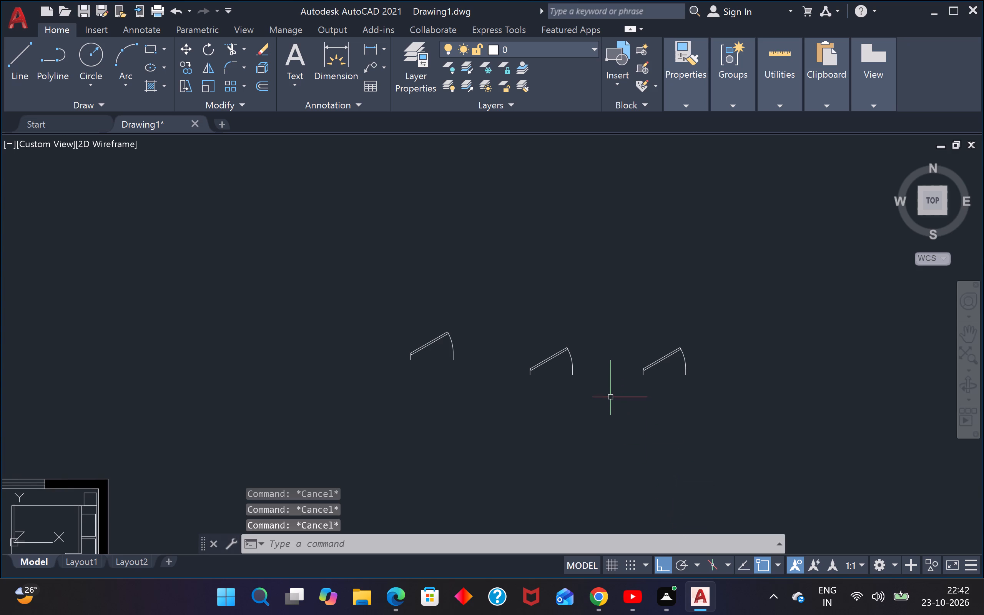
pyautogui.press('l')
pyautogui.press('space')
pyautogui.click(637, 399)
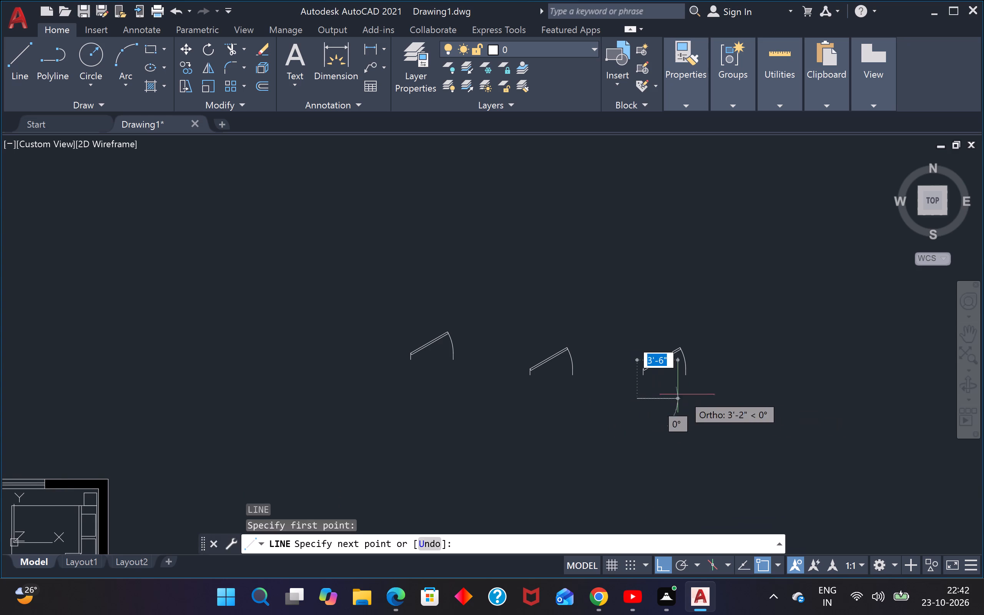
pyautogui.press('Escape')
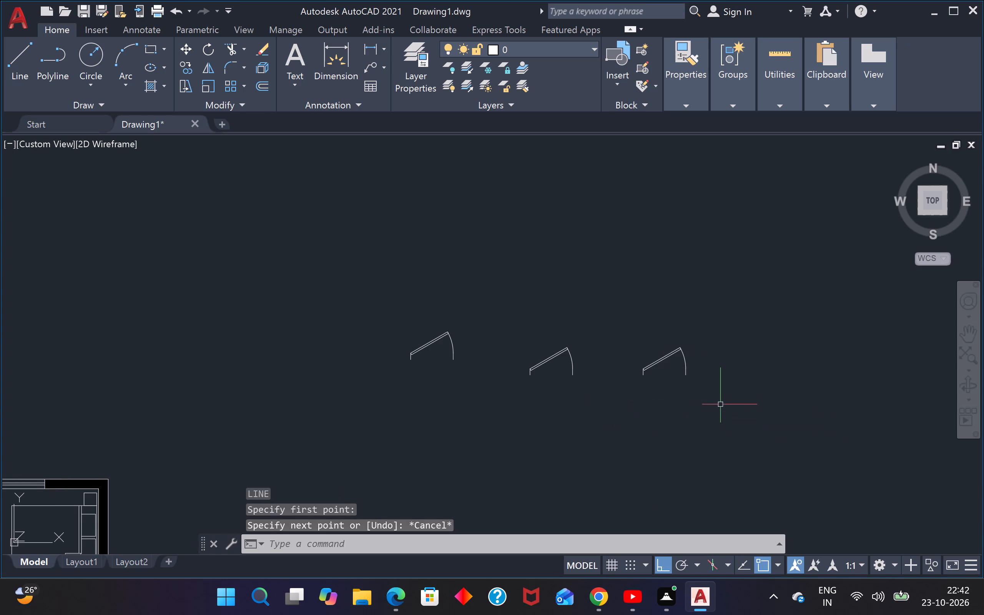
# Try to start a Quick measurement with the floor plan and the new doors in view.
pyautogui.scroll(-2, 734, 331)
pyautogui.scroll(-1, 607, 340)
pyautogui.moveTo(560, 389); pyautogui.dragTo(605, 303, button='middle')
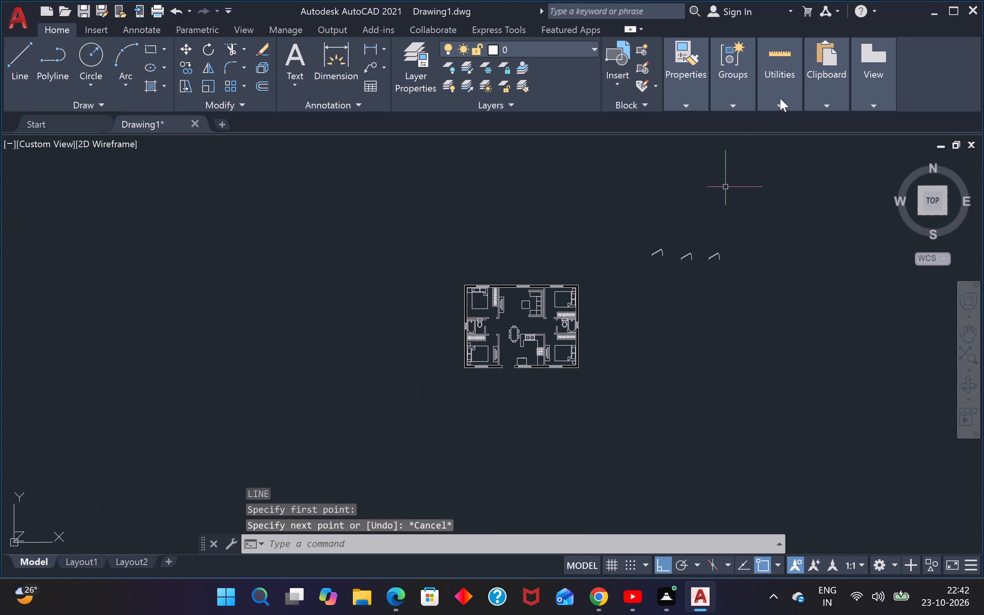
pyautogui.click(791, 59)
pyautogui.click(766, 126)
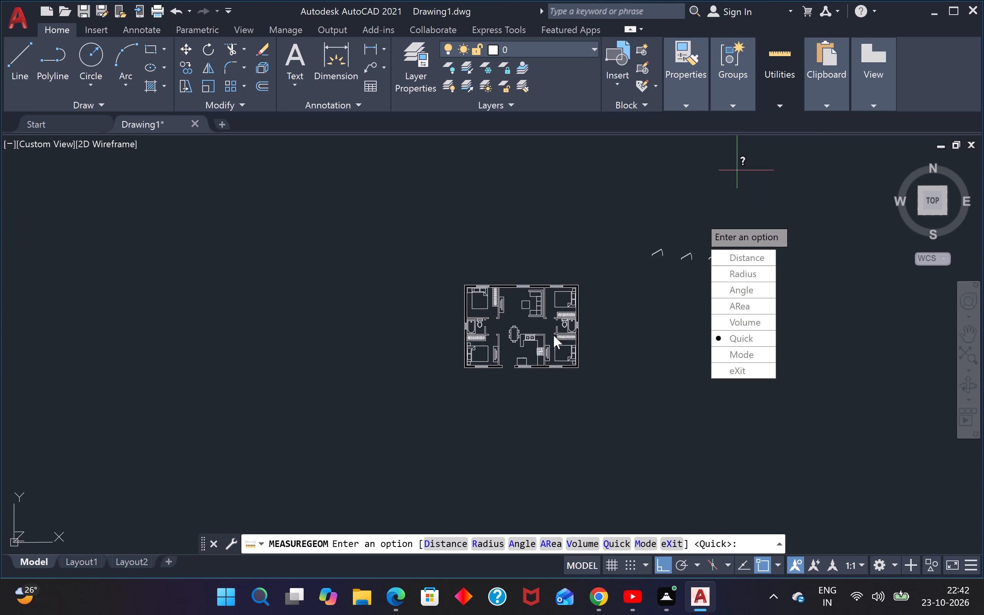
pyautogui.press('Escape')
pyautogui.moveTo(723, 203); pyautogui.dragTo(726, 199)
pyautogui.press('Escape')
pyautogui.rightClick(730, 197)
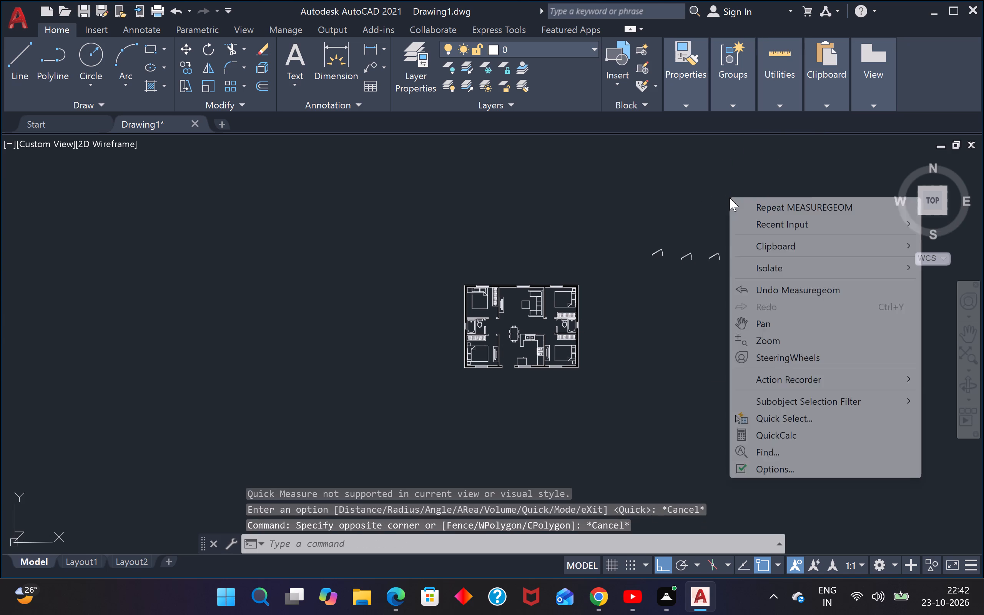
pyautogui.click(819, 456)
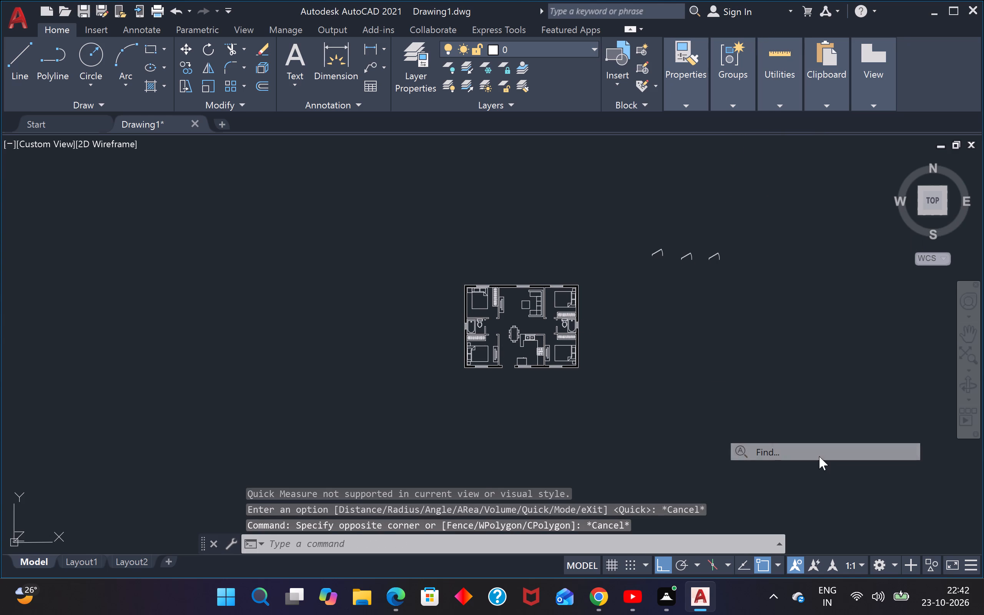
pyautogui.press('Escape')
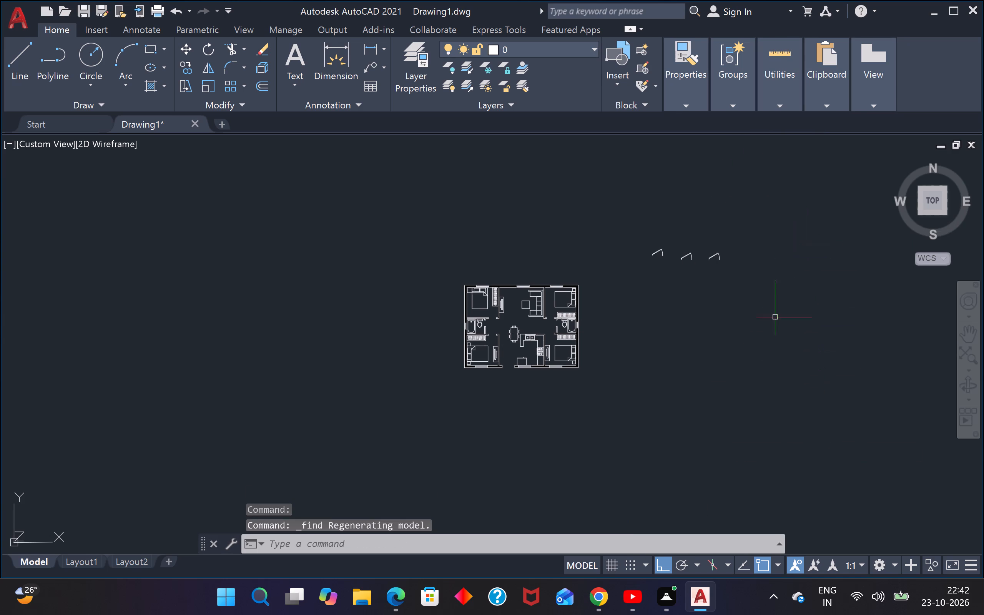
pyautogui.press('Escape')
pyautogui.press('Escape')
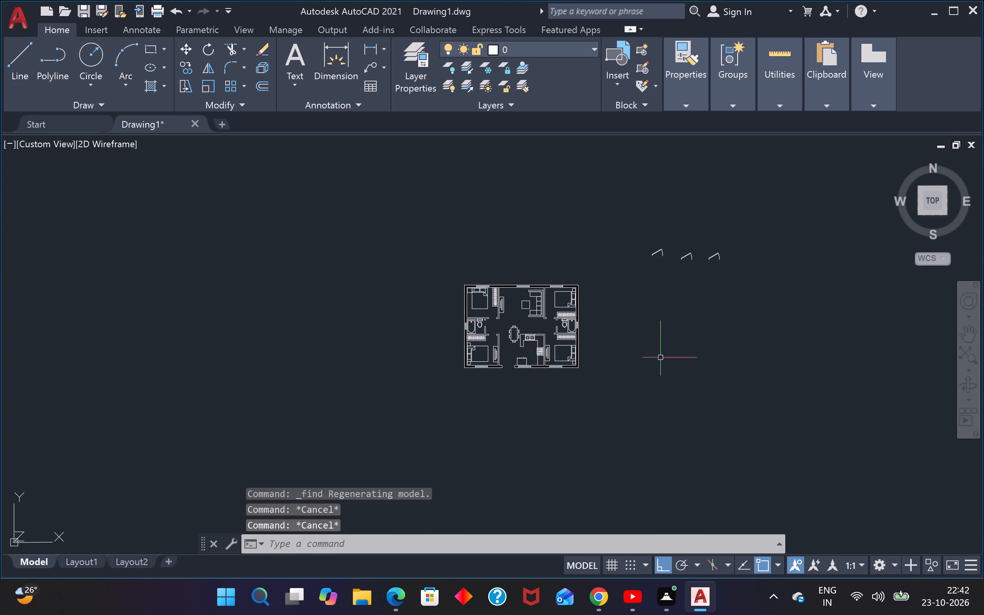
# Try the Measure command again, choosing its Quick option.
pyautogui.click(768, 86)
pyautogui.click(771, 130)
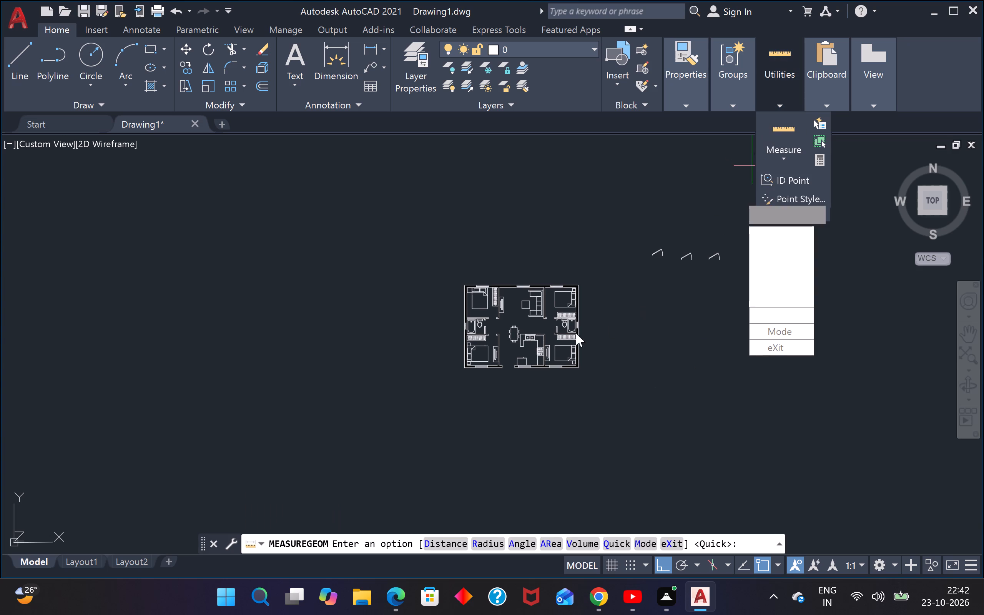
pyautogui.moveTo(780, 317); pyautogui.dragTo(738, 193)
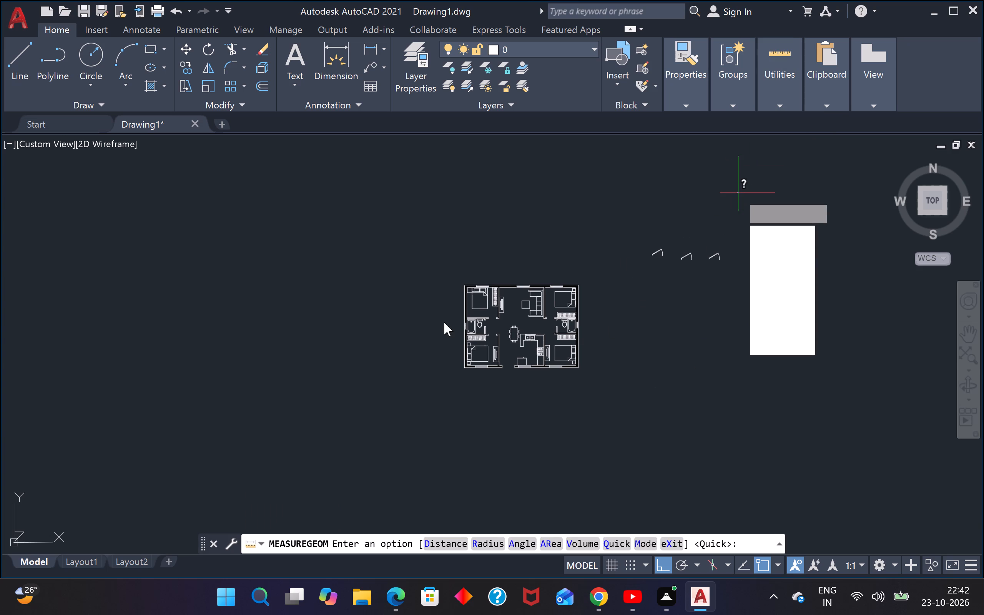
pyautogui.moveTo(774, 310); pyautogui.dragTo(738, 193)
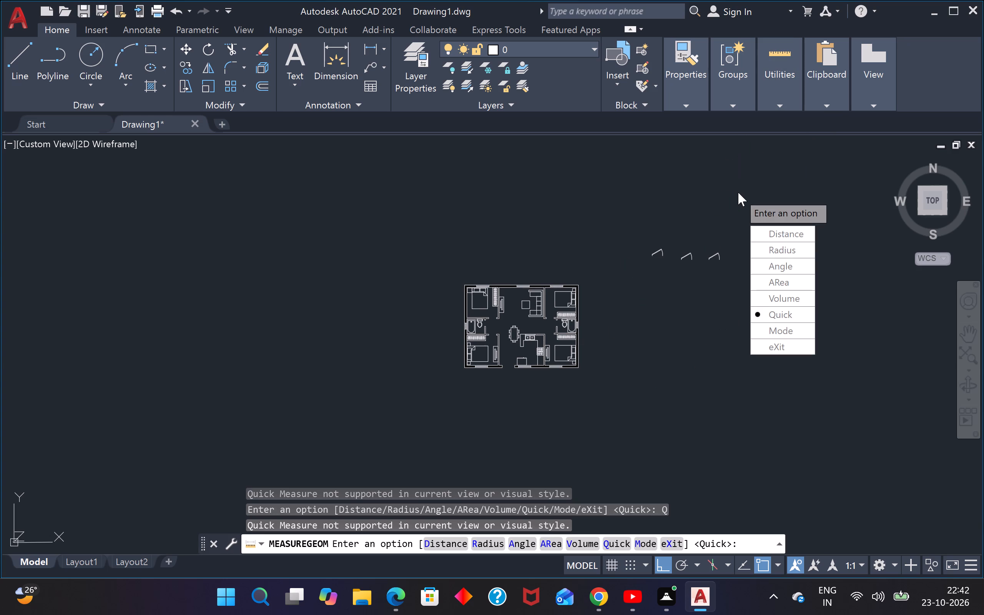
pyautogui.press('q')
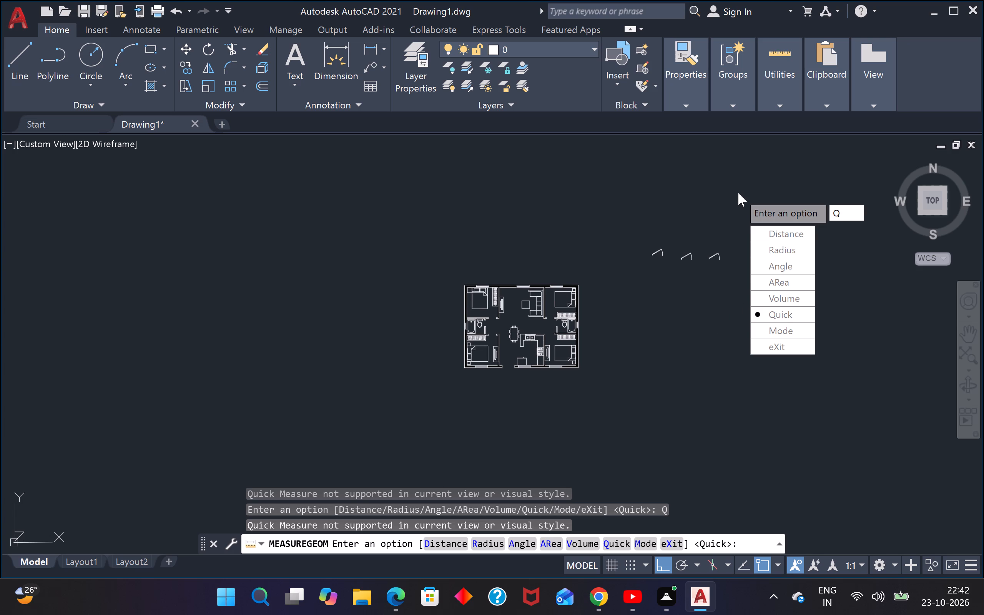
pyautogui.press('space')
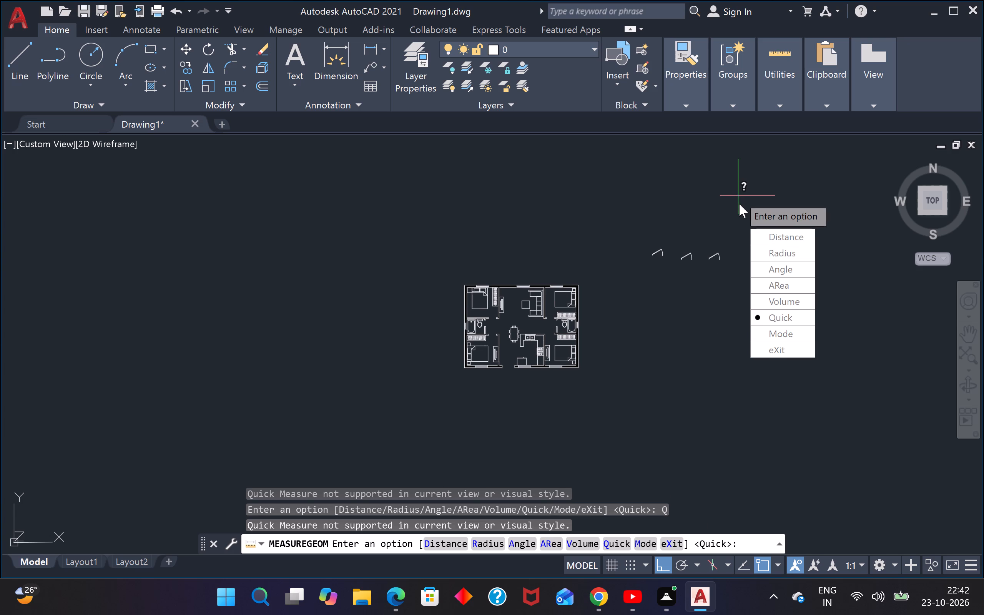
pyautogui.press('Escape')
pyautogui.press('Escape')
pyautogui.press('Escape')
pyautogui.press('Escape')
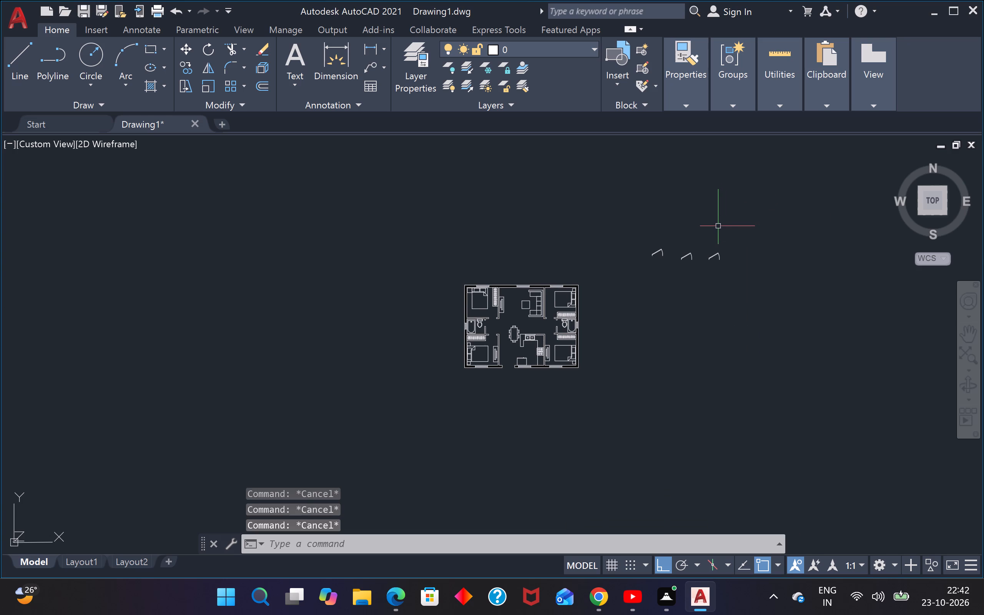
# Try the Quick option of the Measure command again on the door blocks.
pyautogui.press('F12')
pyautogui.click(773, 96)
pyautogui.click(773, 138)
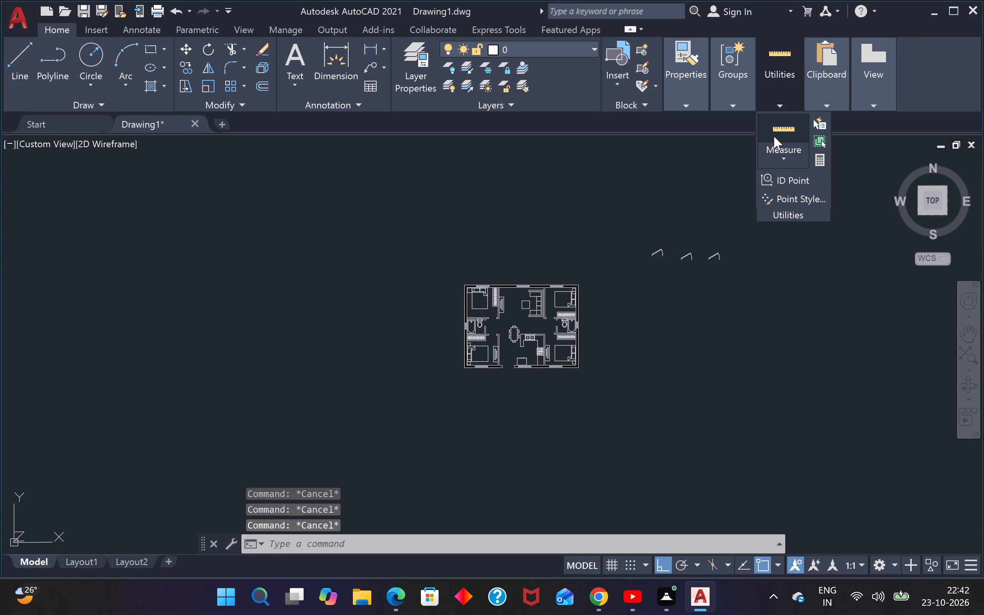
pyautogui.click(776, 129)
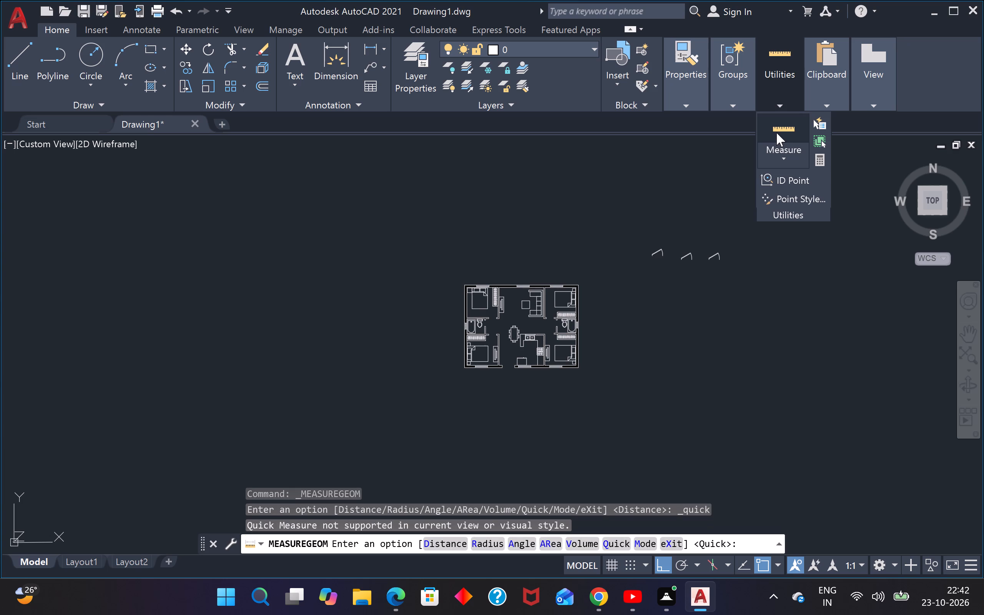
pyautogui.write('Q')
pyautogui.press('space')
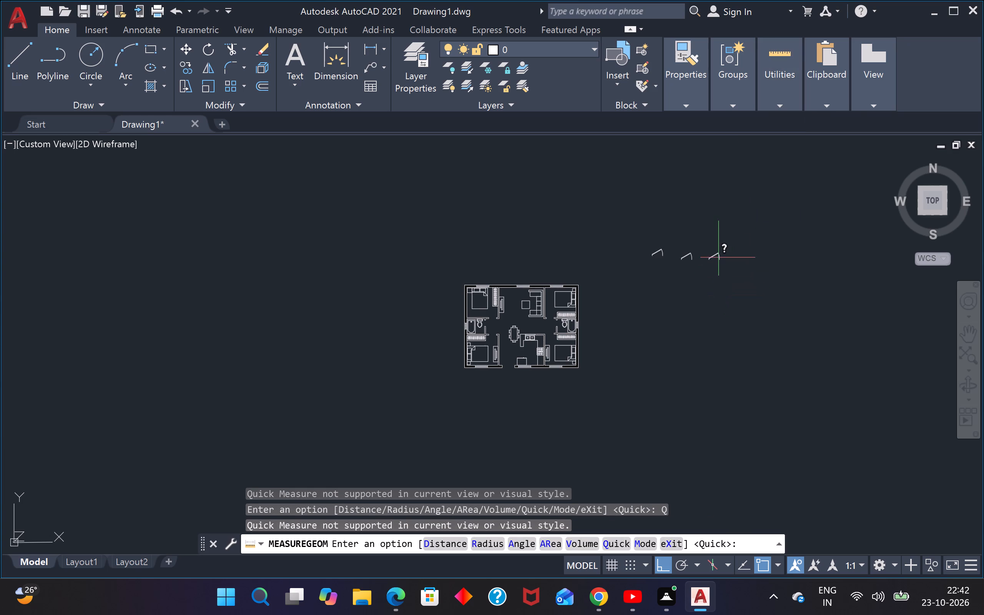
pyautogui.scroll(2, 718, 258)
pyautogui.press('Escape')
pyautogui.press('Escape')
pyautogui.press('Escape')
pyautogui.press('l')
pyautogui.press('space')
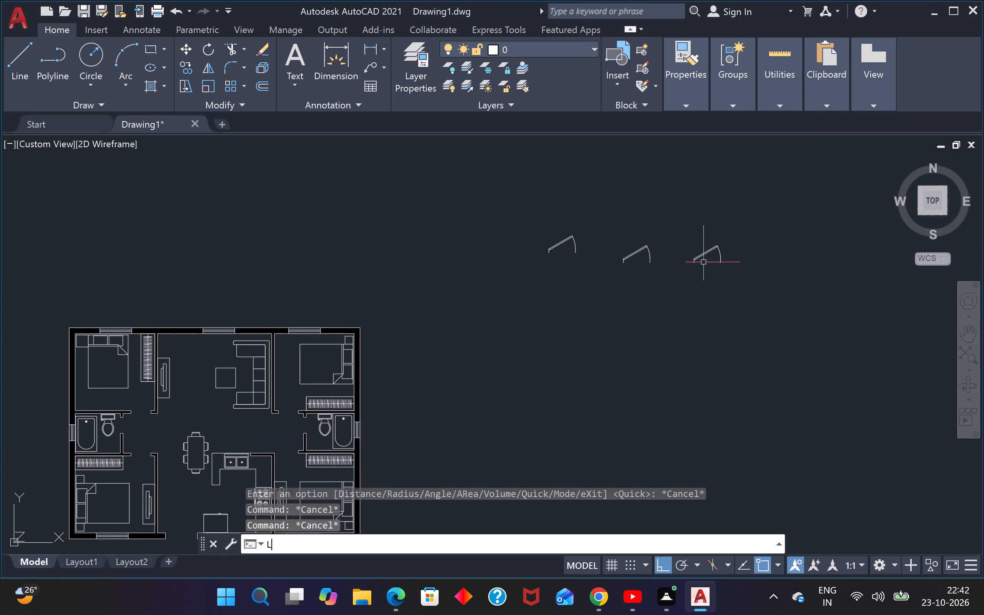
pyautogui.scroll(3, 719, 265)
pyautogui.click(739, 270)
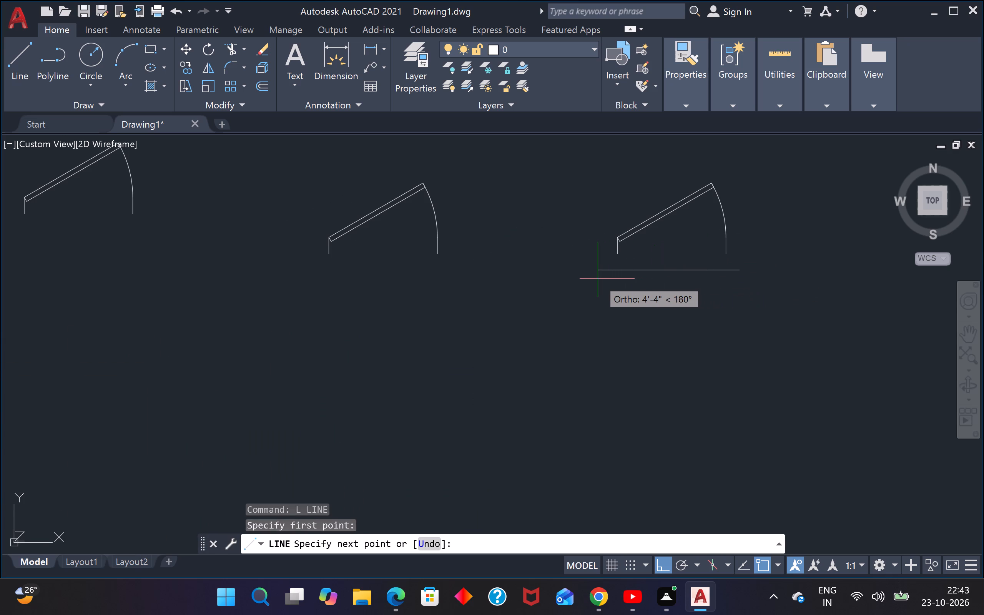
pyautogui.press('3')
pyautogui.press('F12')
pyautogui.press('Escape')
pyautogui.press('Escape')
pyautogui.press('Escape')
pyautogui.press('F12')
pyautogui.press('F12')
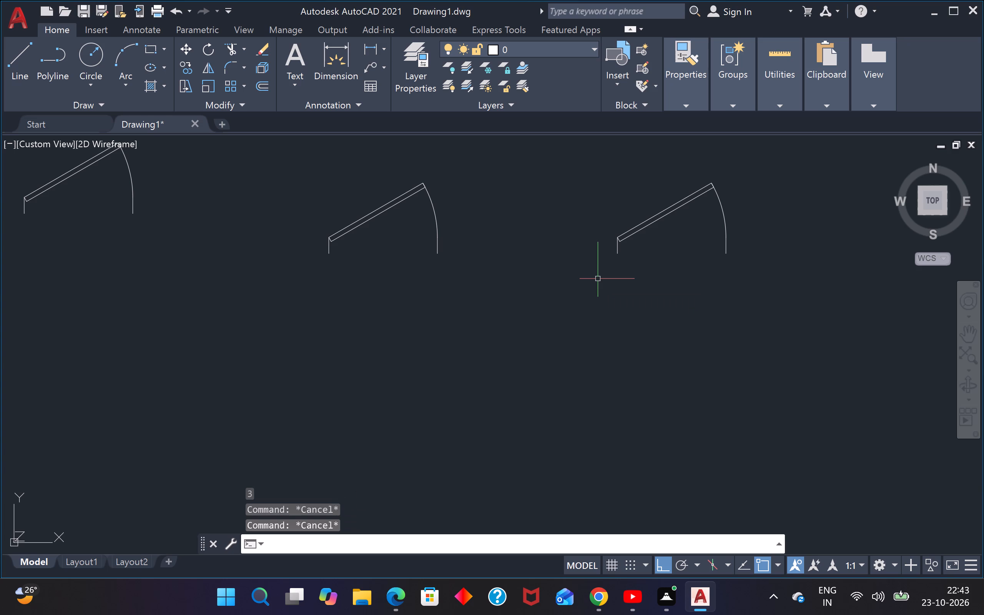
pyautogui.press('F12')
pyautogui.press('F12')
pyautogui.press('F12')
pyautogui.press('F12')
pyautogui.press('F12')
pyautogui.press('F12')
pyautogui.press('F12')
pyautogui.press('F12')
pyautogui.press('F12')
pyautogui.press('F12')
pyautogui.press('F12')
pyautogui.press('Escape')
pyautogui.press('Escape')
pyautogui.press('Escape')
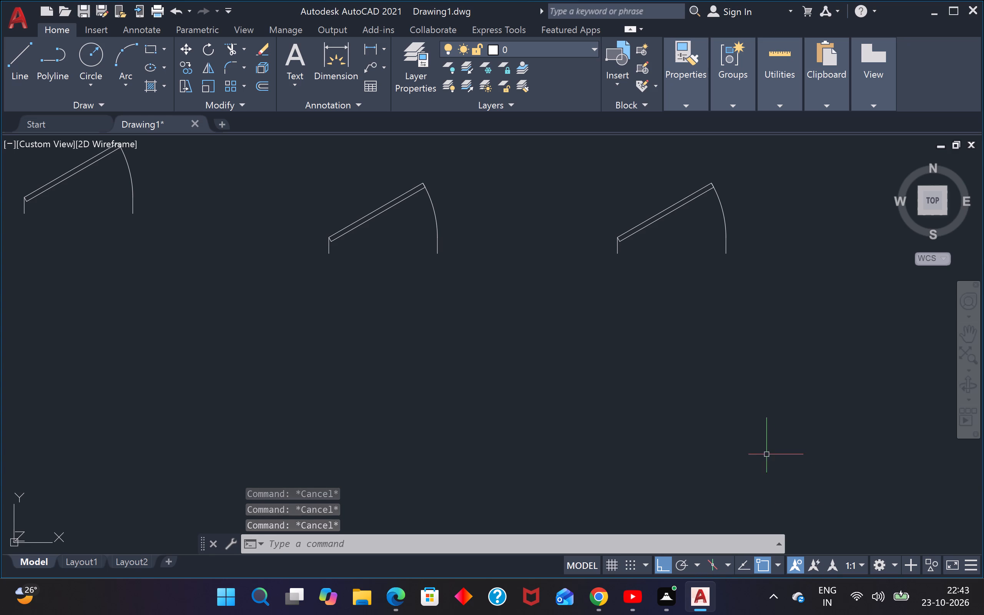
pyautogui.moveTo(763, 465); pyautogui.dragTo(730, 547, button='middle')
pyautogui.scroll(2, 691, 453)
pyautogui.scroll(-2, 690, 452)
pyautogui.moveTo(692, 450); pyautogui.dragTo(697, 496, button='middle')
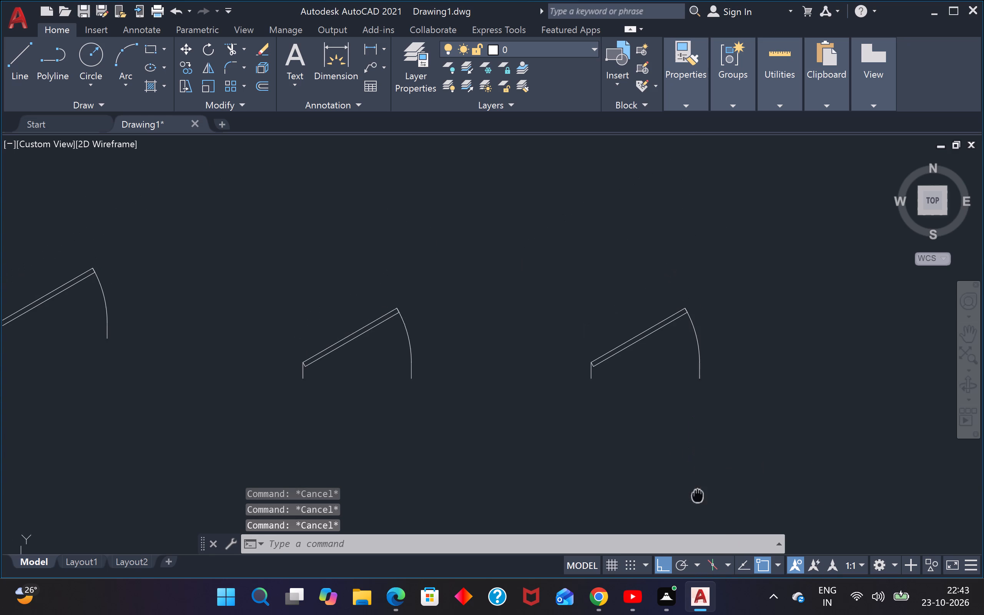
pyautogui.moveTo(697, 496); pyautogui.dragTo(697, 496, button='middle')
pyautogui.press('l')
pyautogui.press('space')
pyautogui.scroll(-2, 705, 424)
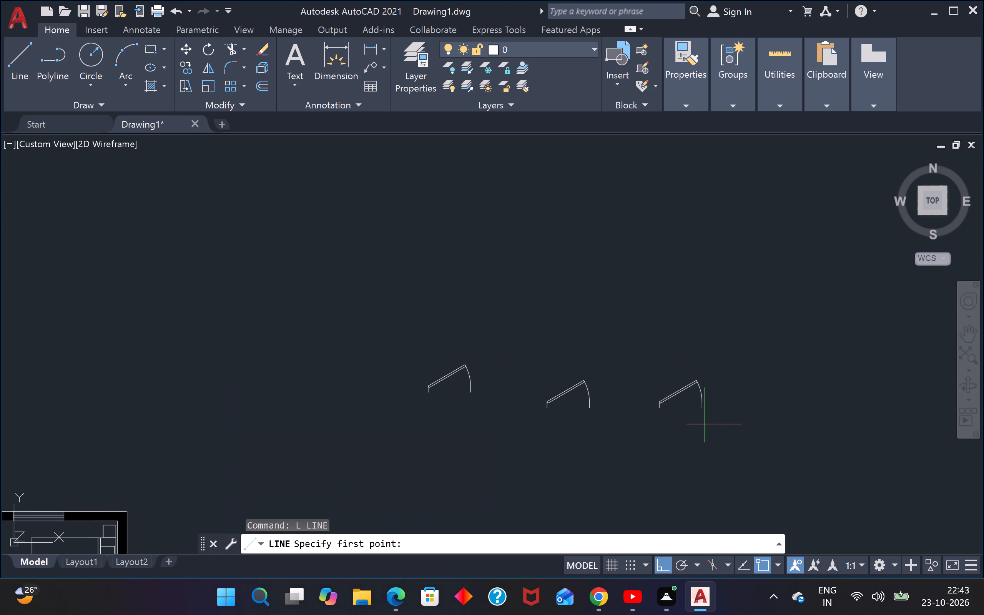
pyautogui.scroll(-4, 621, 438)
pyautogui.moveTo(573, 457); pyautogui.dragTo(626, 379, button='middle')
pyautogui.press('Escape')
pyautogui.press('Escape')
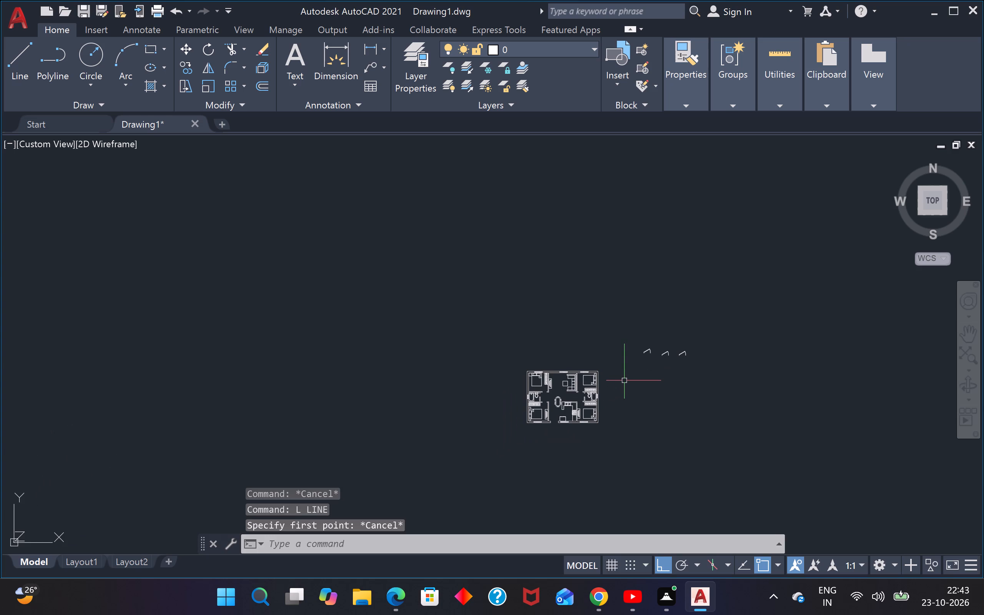
# Check the width of the main entrance opening in the lower exterior wall with a linear dimension, without placing it.
pyautogui.write('DLI')
pyautogui.press('space')
pyautogui.scroll(2, 563, 429)
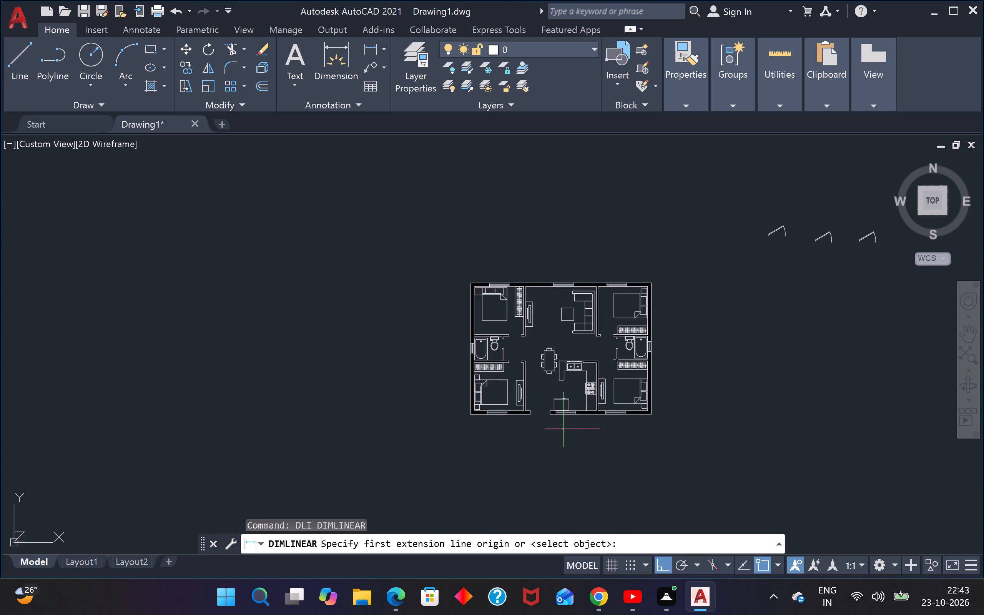
pyautogui.scroll(3, 520, 417)
pyautogui.click(560, 410)
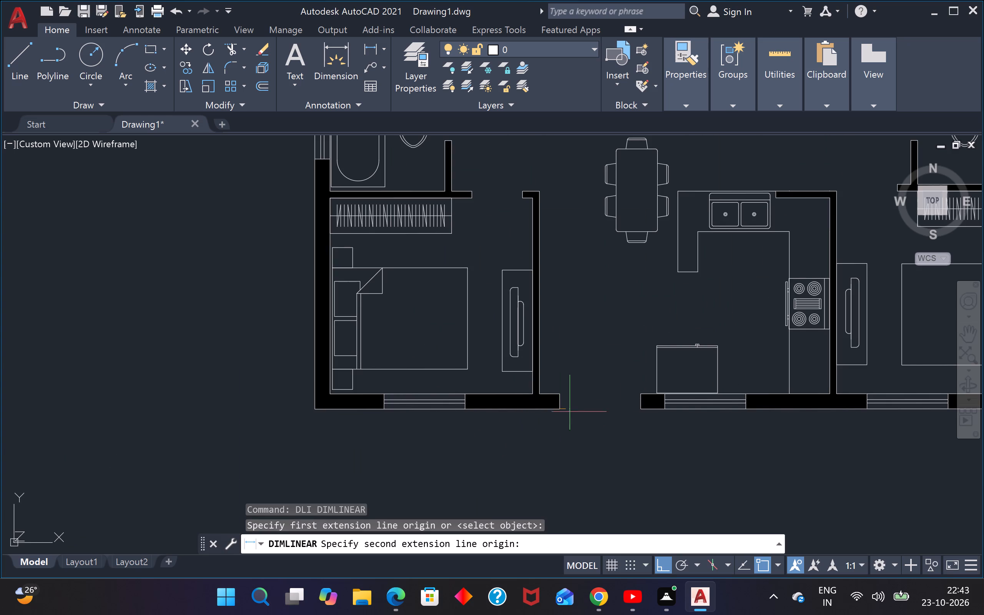
pyautogui.click(641, 410)
pyautogui.press('Escape')
# Check the width of the lower-left bedroom's door opening with a linear dimension, without placing it.
pyautogui.scroll(-2, 632, 397)
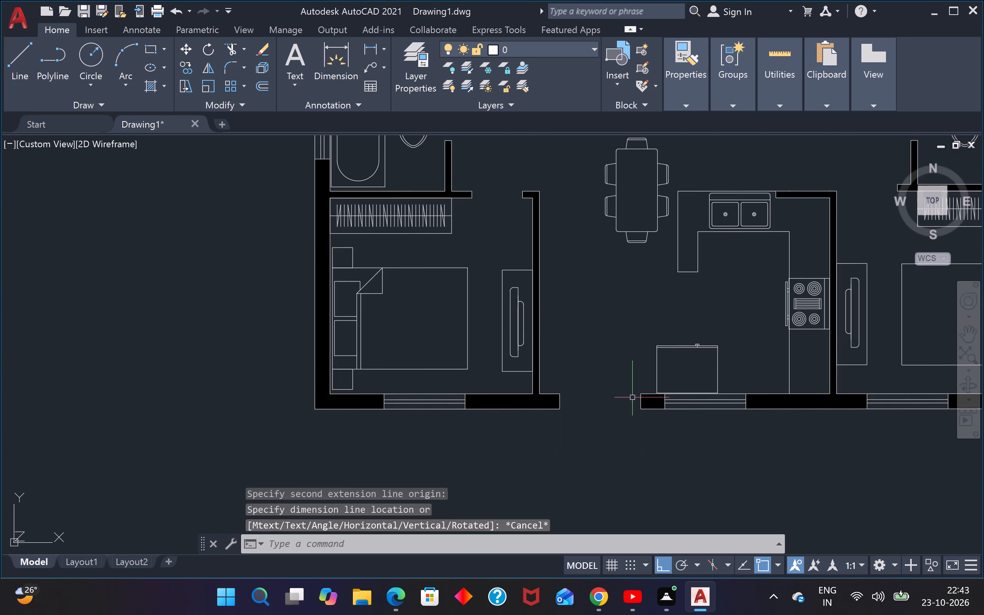
pyautogui.moveTo(616, 391); pyautogui.dragTo(595, 455, button='middle')
pyautogui.scroll(1, 593, 452)
pyautogui.press('space')
pyautogui.scroll(2, 538, 340)
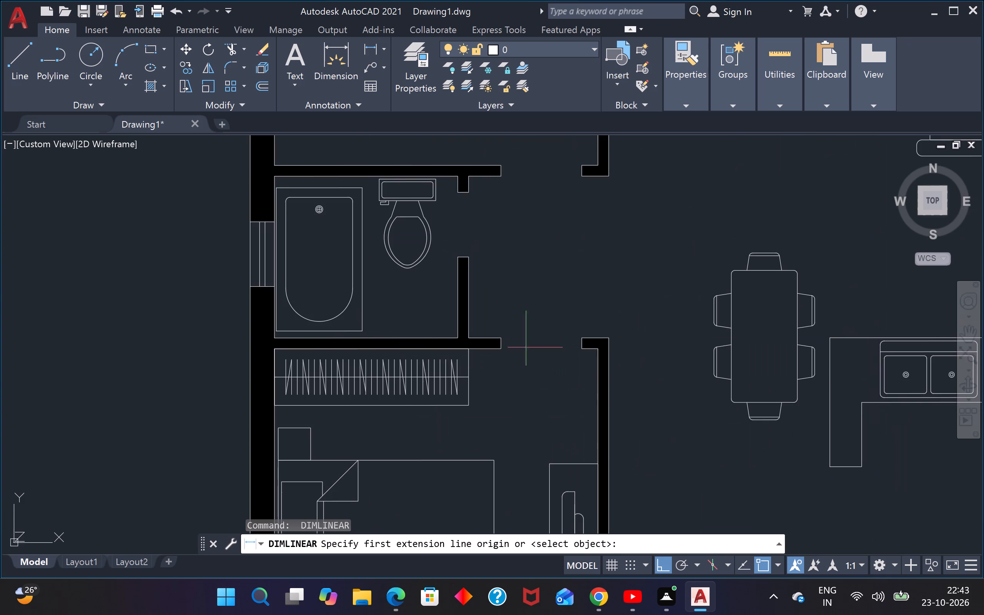
pyautogui.click(500, 349)
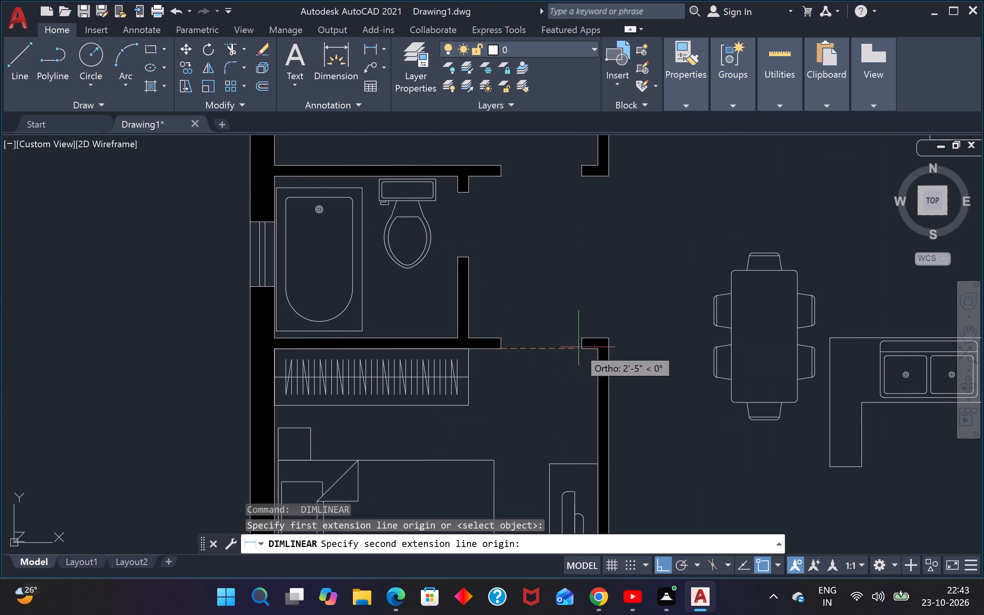
pyautogui.click(580, 351)
pyautogui.press('Escape')
# Check the height of the left bathroom's door opening on the plan with a linear dimension, without placing it.
pyautogui.scroll(-2, 571, 348)
pyautogui.moveTo(561, 364); pyautogui.dragTo(555, 425, button='middle')
pyautogui.press('space')
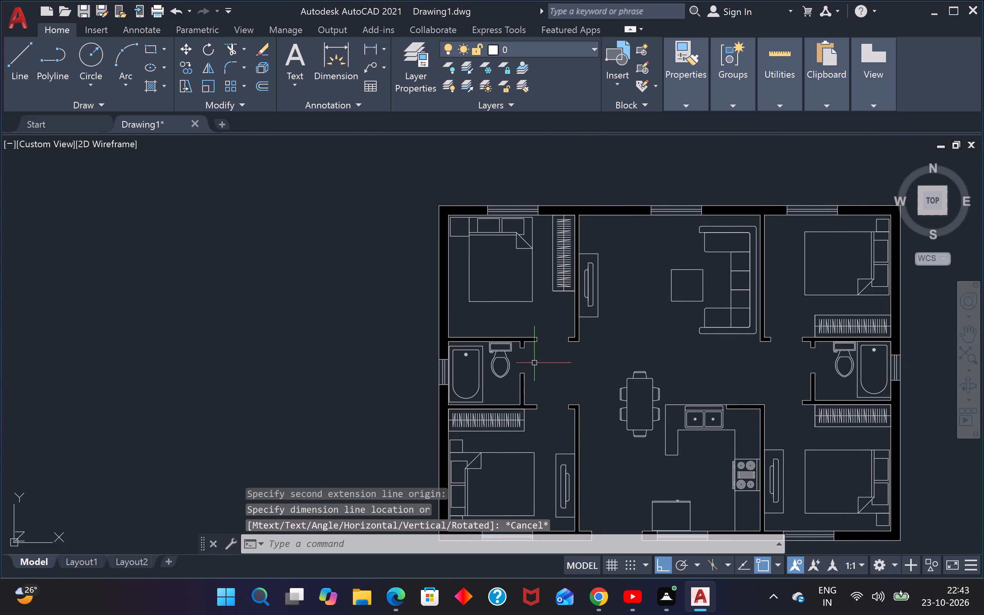
pyautogui.scroll(2, 522, 351)
pyautogui.click(514, 346)
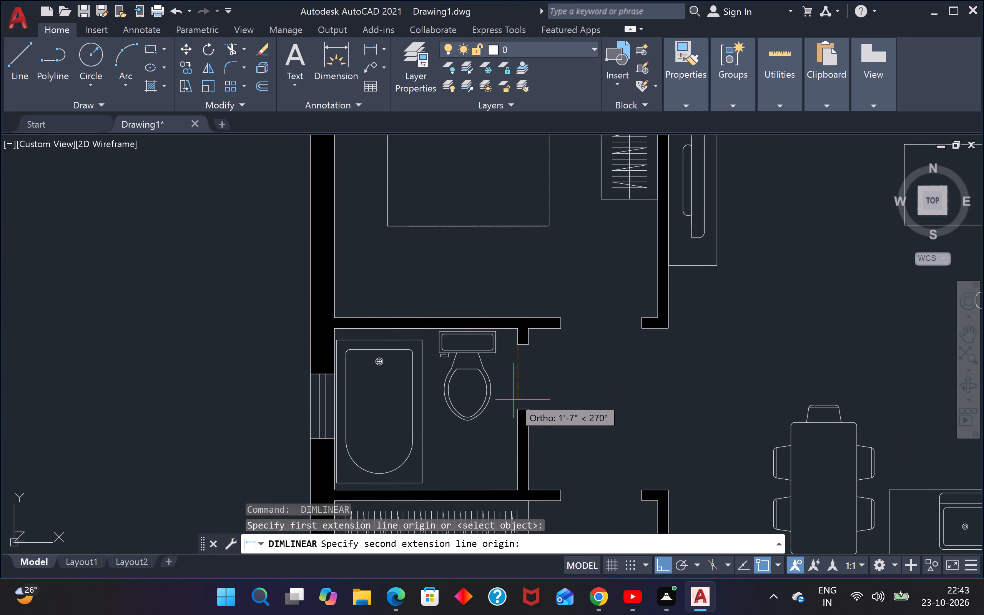
pyautogui.click(515, 407)
pyautogui.press('Escape')
# Check the width of the upper-left bedroom's door opening with a linear dimension, without placing it.
pyautogui.press('space')
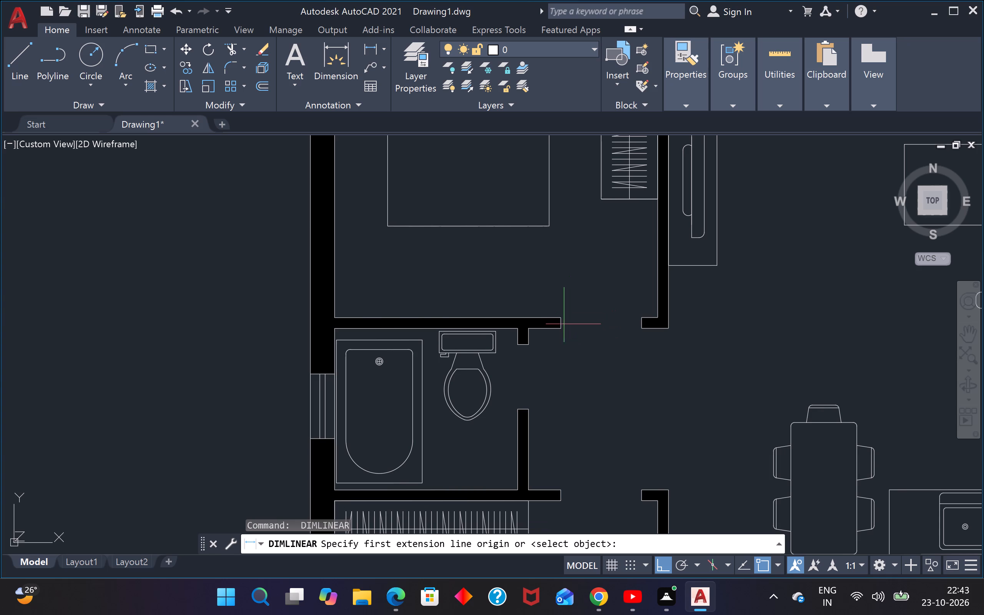
pyautogui.click(561, 331)
pyautogui.click(640, 330)
pyautogui.press('Escape')
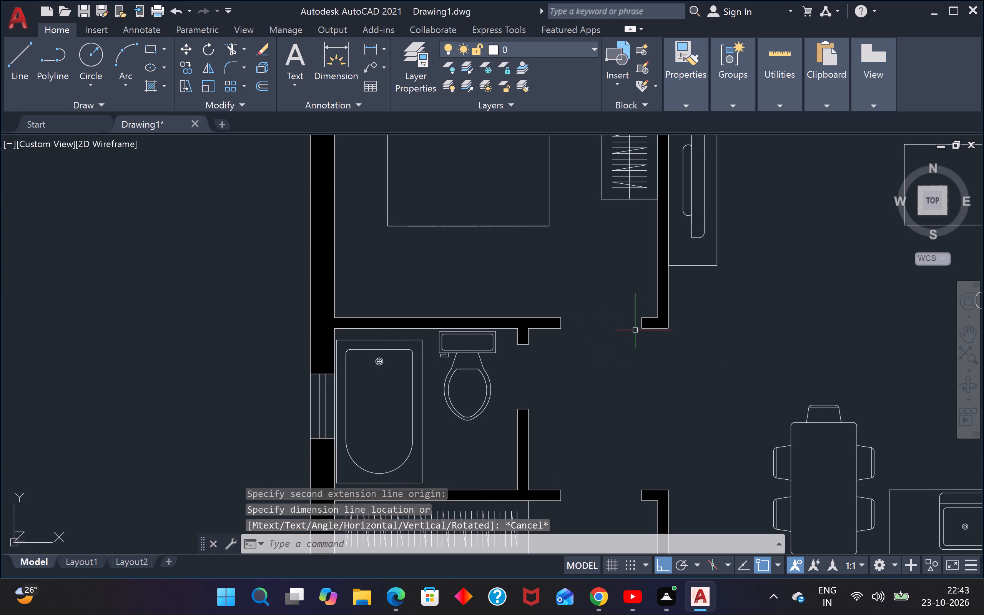
# Check the width of the upper-right bedroom's door opening with a linear dimension, without placing it.
pyautogui.scroll(-3, 632, 338)
pyautogui.moveTo(648, 349); pyautogui.dragTo(349, 396, button='middle')
pyautogui.press('space')
pyautogui.scroll(3, 462, 384)
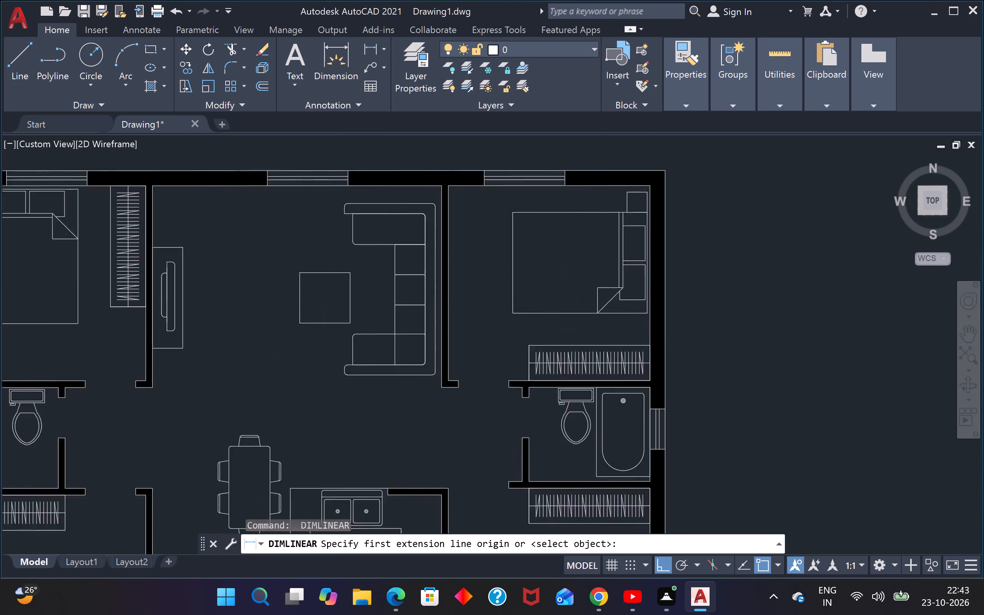
pyautogui.click(459, 391)
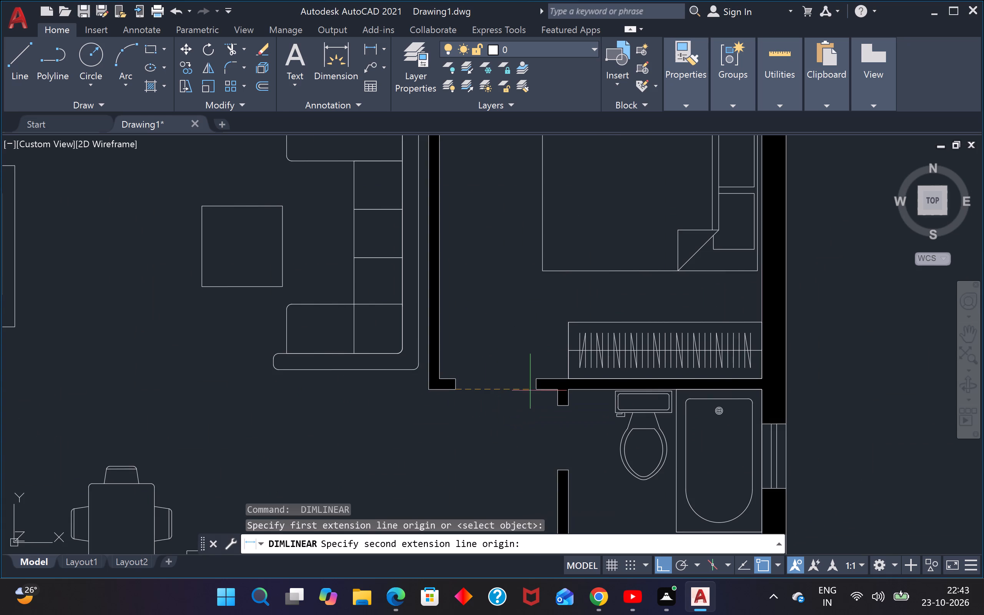
pyautogui.click(532, 390)
pyautogui.press('Escape')
# Check the size of the right bathroom's door opening with a linear dimension, without placing it.
pyautogui.scroll(-1, 539, 401)
pyautogui.press('space')
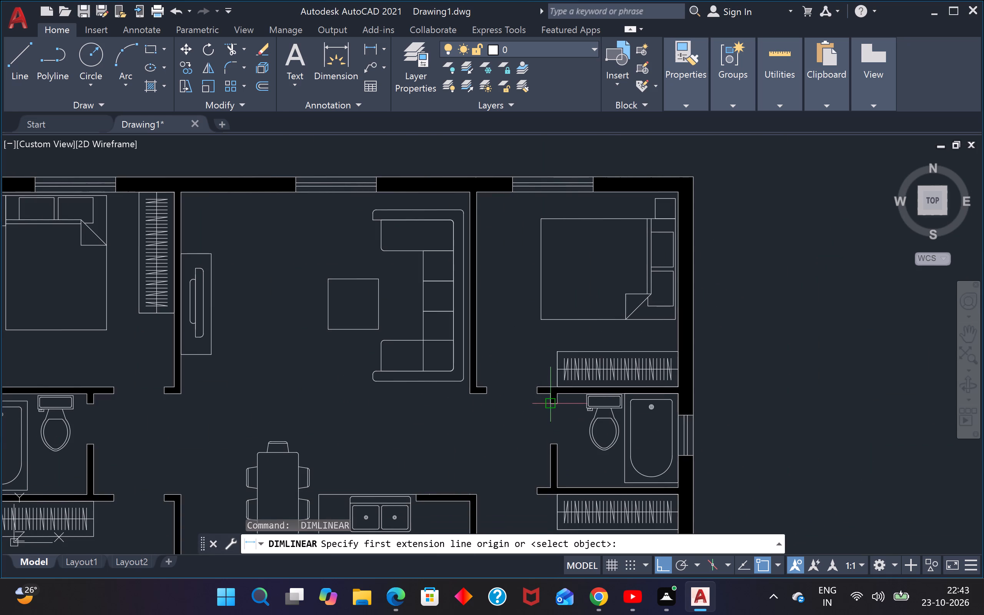
pyautogui.click(552, 402)
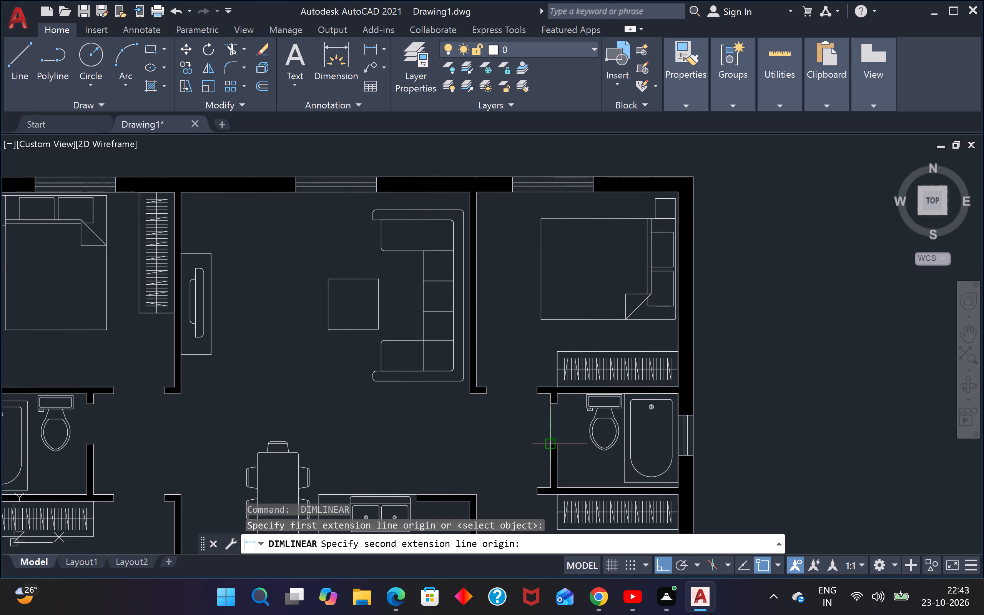
pyautogui.click(552, 446)
pyautogui.press('Escape')
# Check the width of the lower-right bedroom's door opening with a linear dimension, without placing it.
pyautogui.scroll(-3, 516, 433)
pyautogui.scroll(3, 513, 448)
pyautogui.press('space')
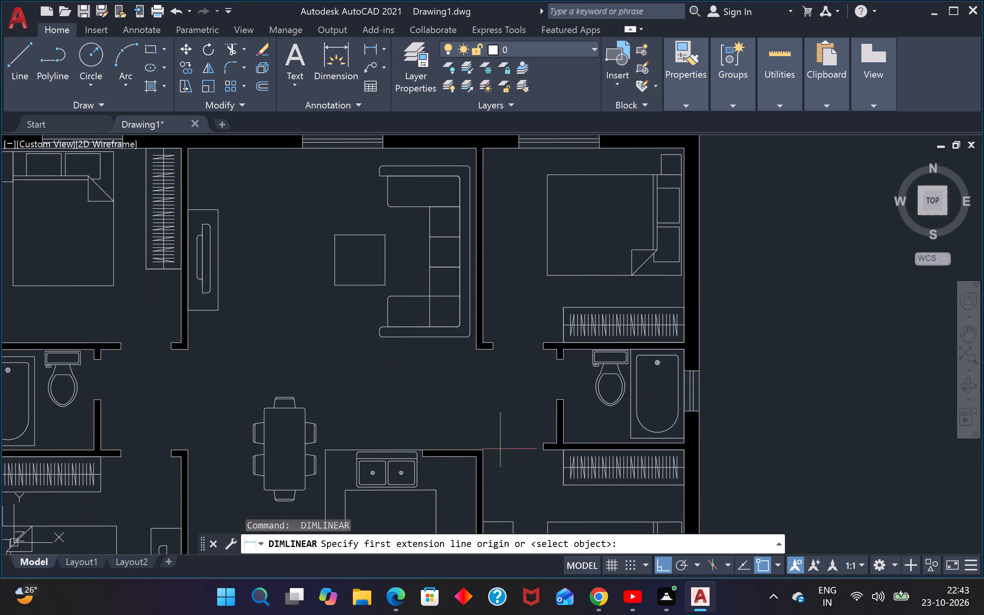
pyautogui.click(483, 452)
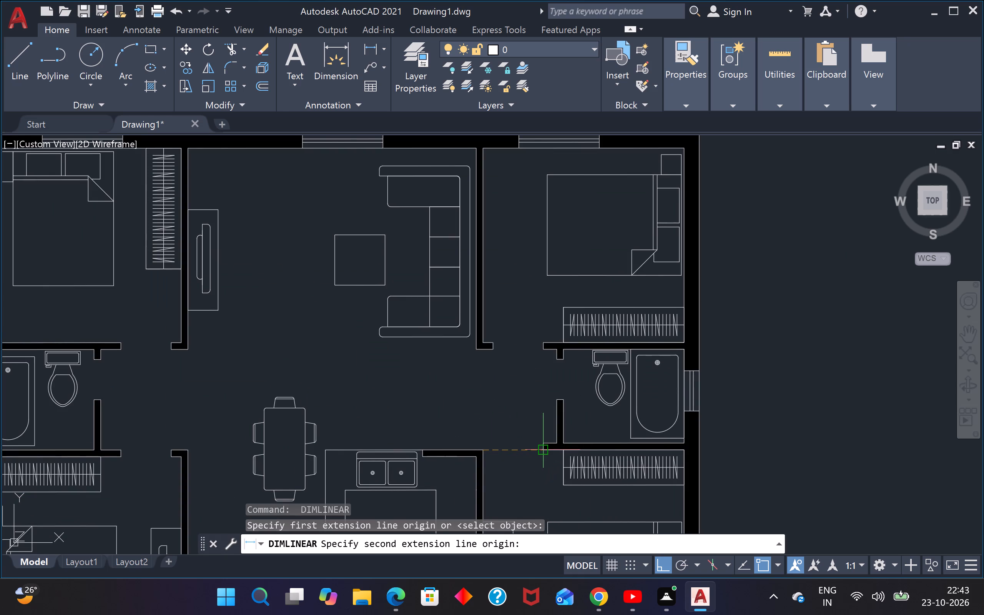
pyautogui.click(542, 449)
pyautogui.scroll(-2, 522, 411)
pyautogui.scroll(1, 522, 421)
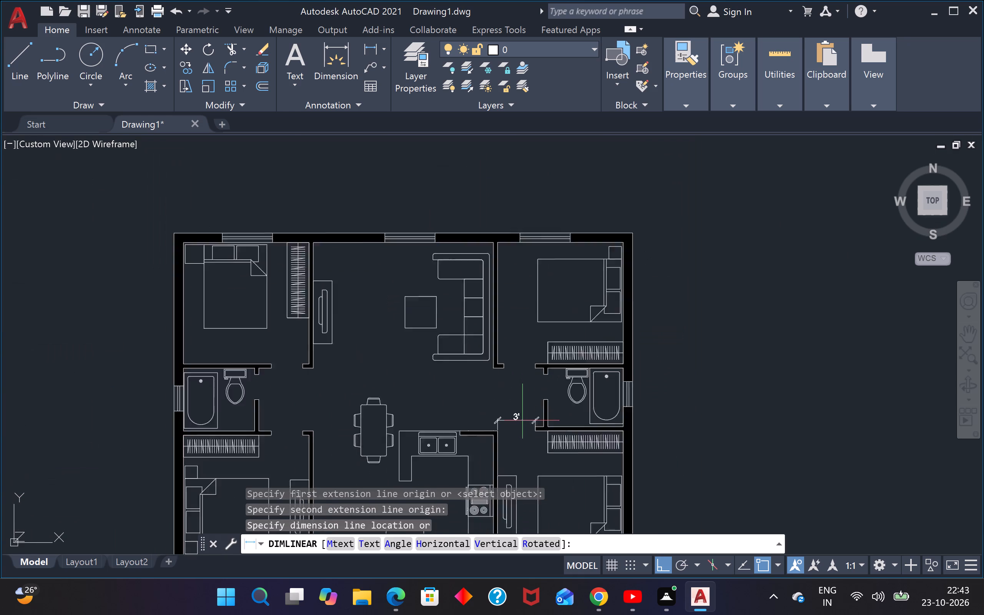
pyautogui.scroll(1, 522, 421)
pyautogui.press('Escape')
pyautogui.press('Escape')
# Draw a line across the lower-right bedroom's door opening to the kitchen wall corner, continuing into a 6" by 4" wall stub outline there.
pyautogui.moveTo(498, 427); pyautogui.dragTo(487, 382, button='middle')
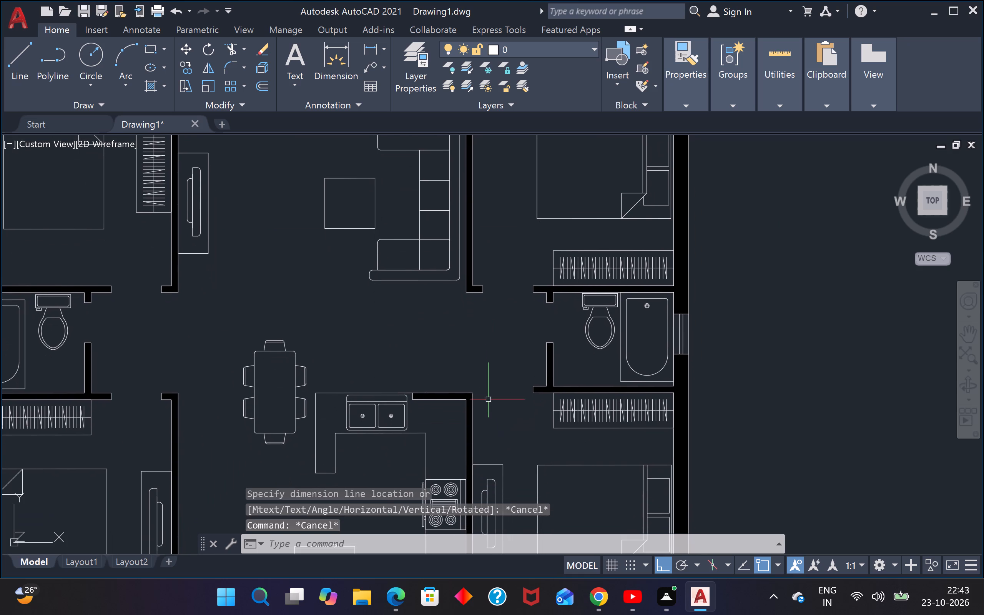
pyautogui.press('l')
pyautogui.press('space')
pyautogui.scroll(3, 483, 397)
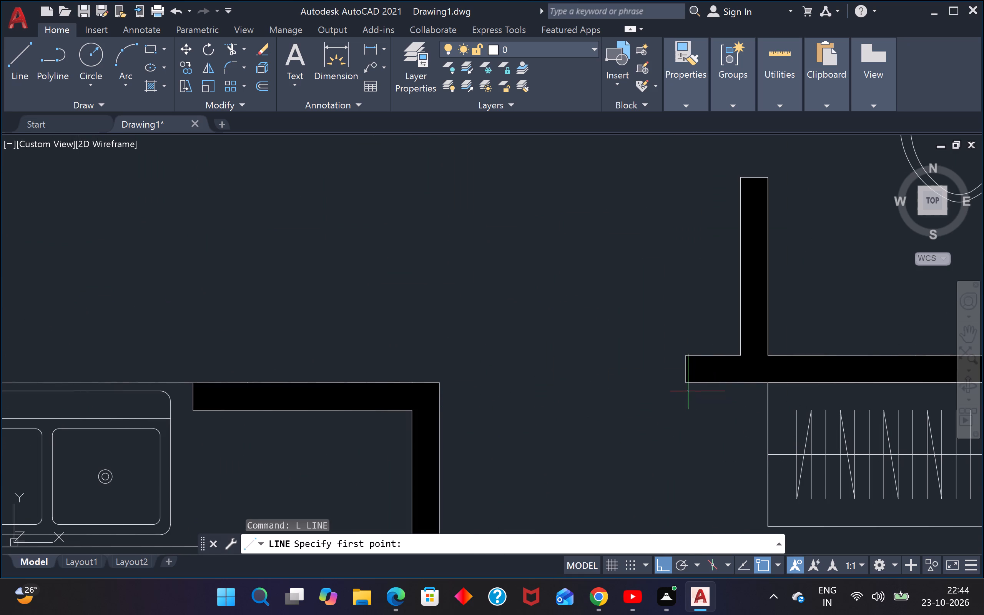
pyautogui.moveTo(686, 380); pyautogui.dragTo(670, 381)
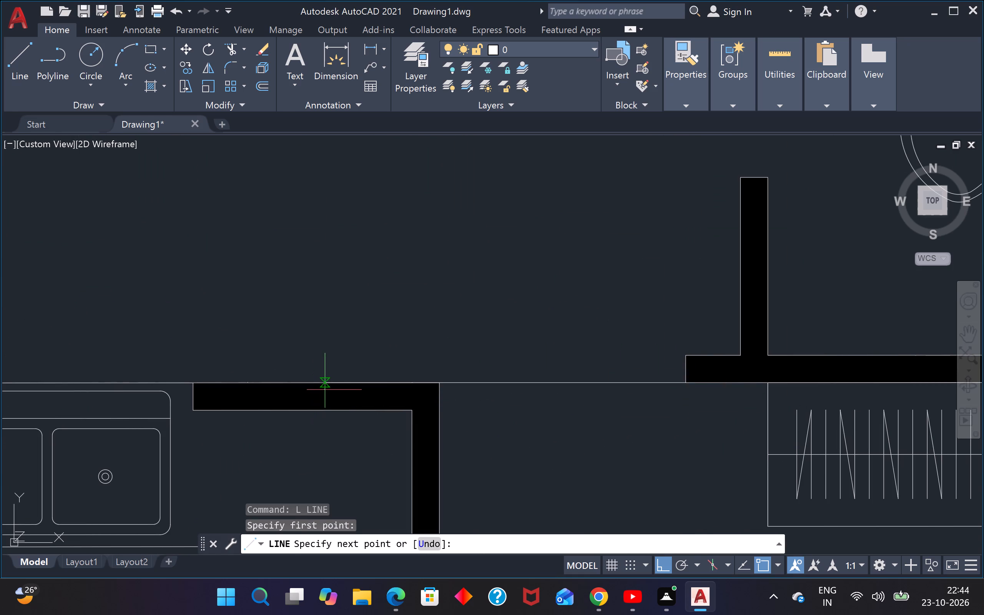
pyautogui.click(438, 385)
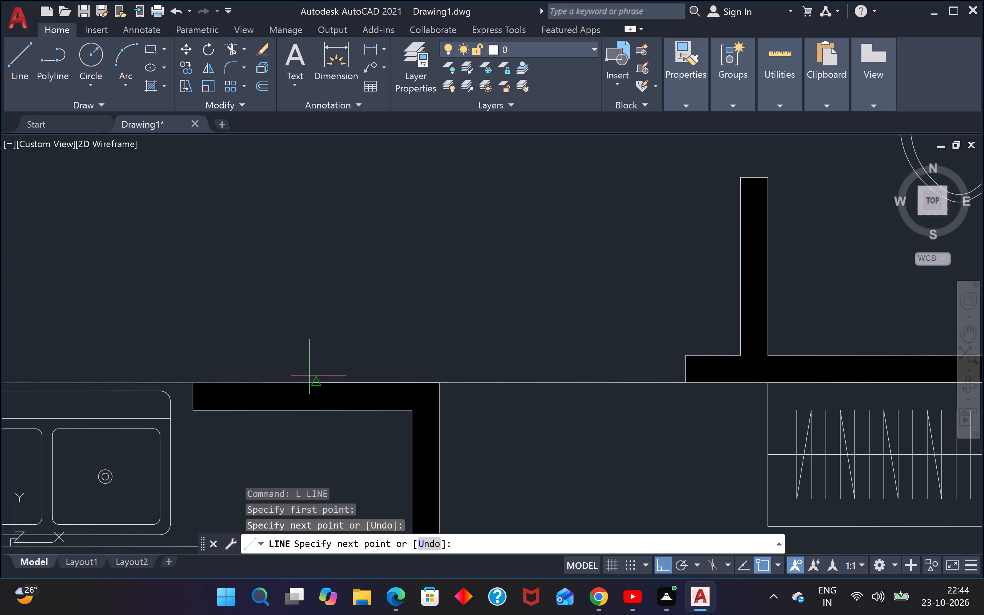
pyautogui.press('6')
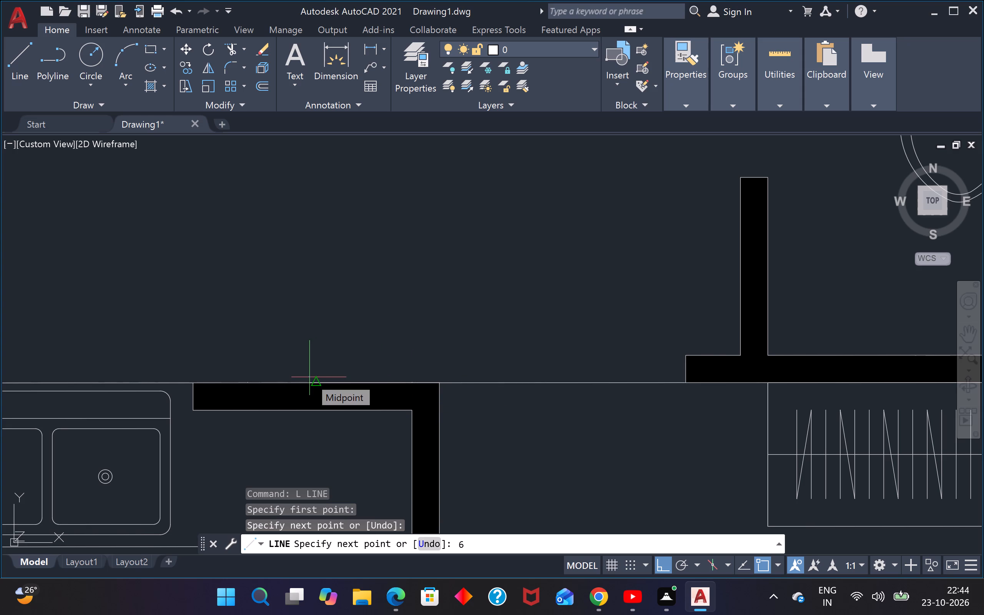
pyautogui.hotkey('shift', '"')
pyautogui.press('Return')
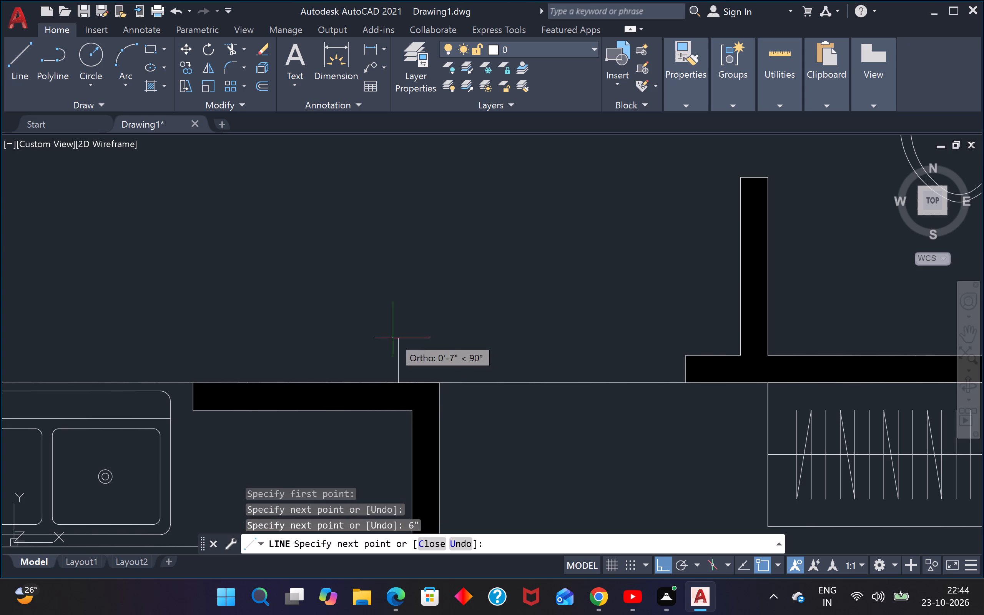
pyautogui.press('4')
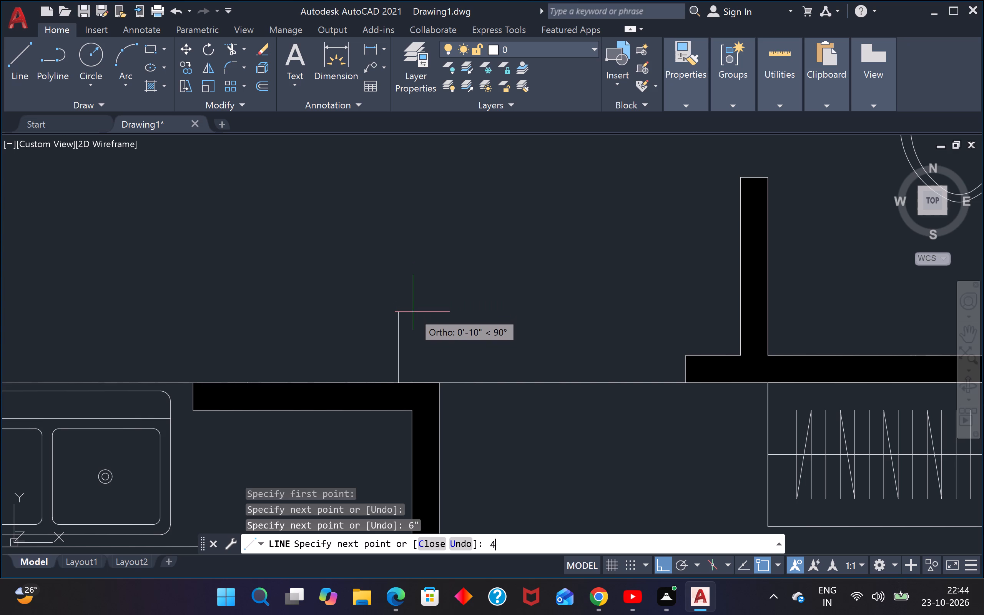
pyautogui.hotkey('shift', '"')
pyautogui.press('Return')
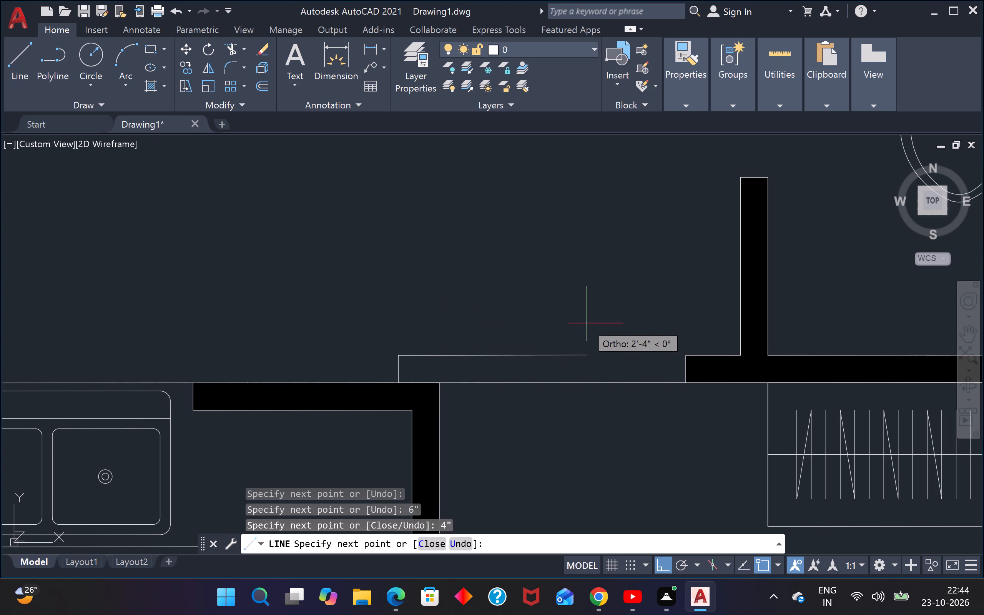
pyautogui.write('6"')
pyautogui.press('Return')
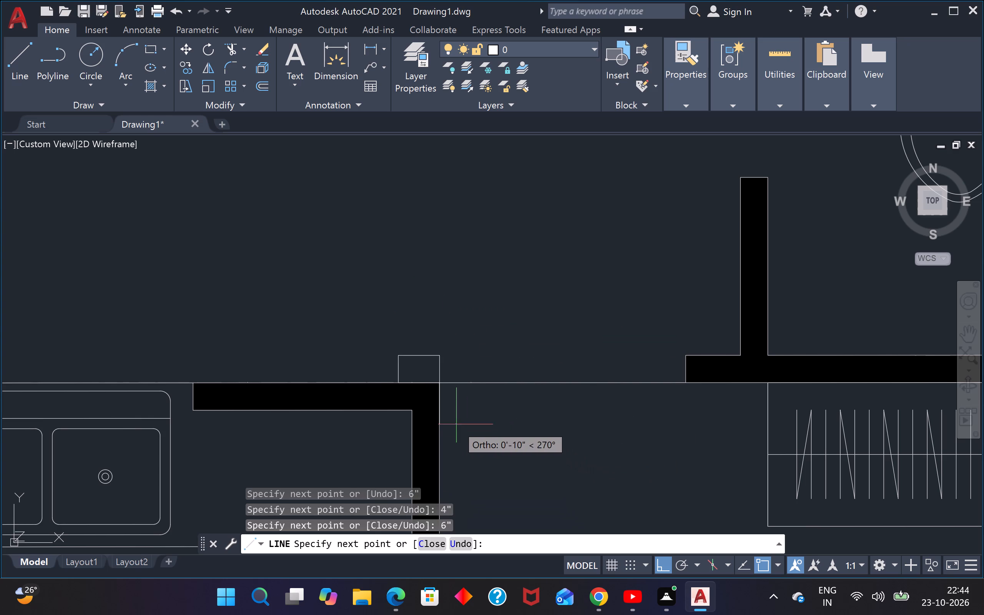
pyautogui.click(442, 384)
pyautogui.press('Escape')
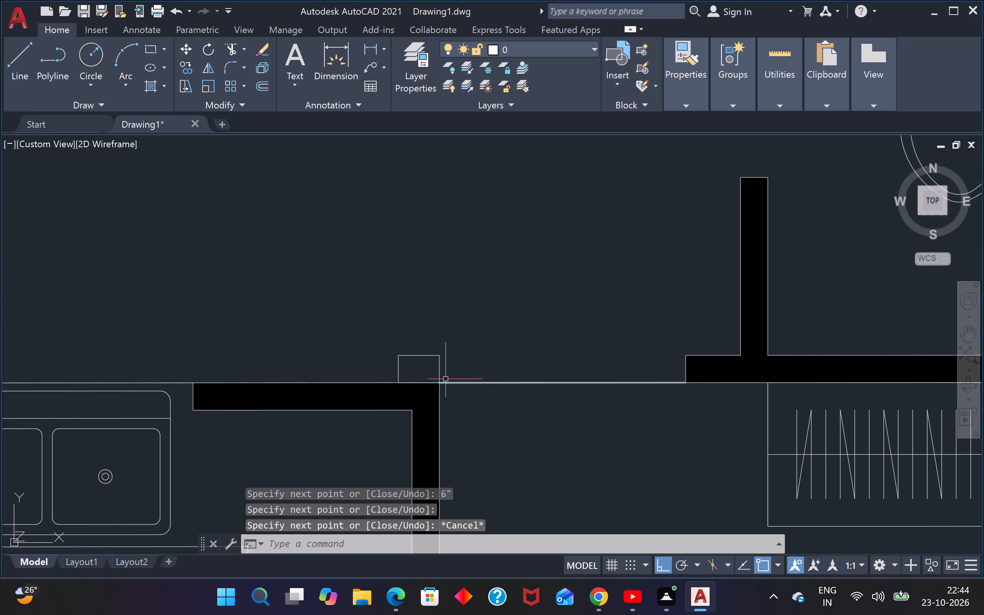
# Trim away the line spanning the lower-right bedroom's door opening between the wall stub and the opposite jamb.
pyautogui.press('t')
pyautogui.press('r')
pyautogui.press('space')
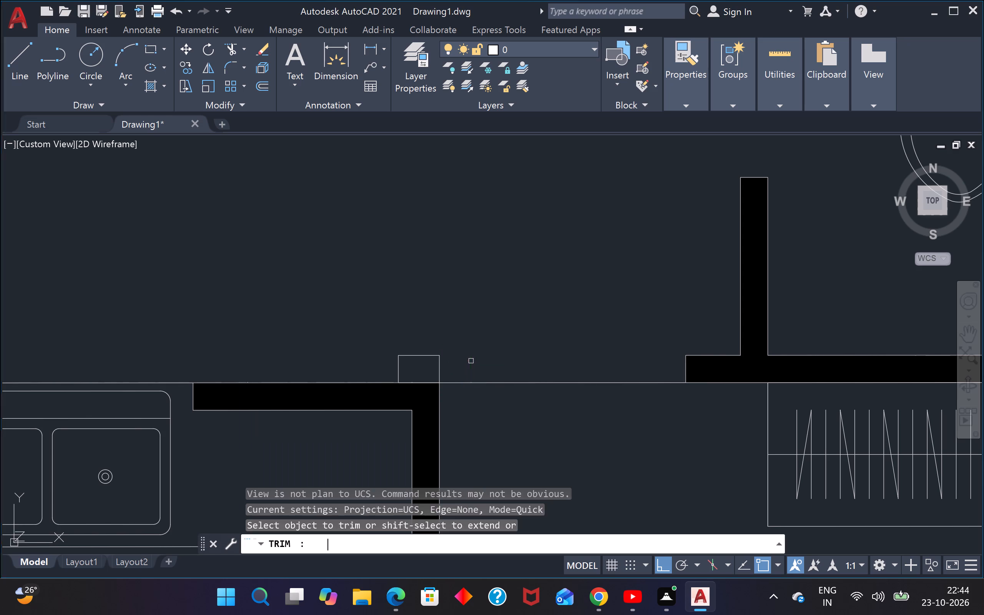
pyautogui.click(489, 352)
pyautogui.click(484, 407)
pyautogui.scroll(-2, 495, 374)
pyautogui.moveTo(493, 386); pyautogui.dragTo(517, 339, button='middle')
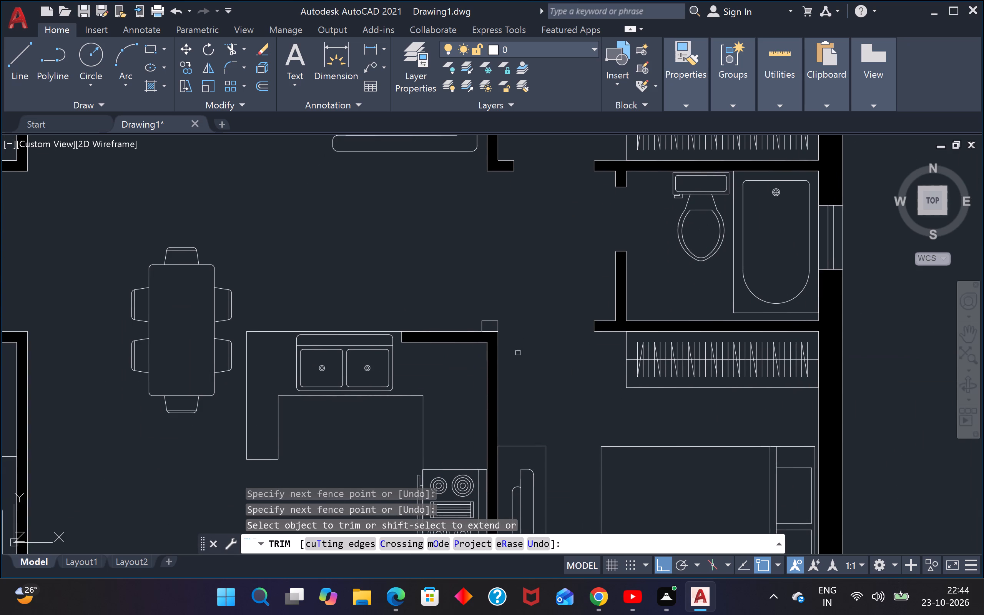
pyautogui.click(711, 563)
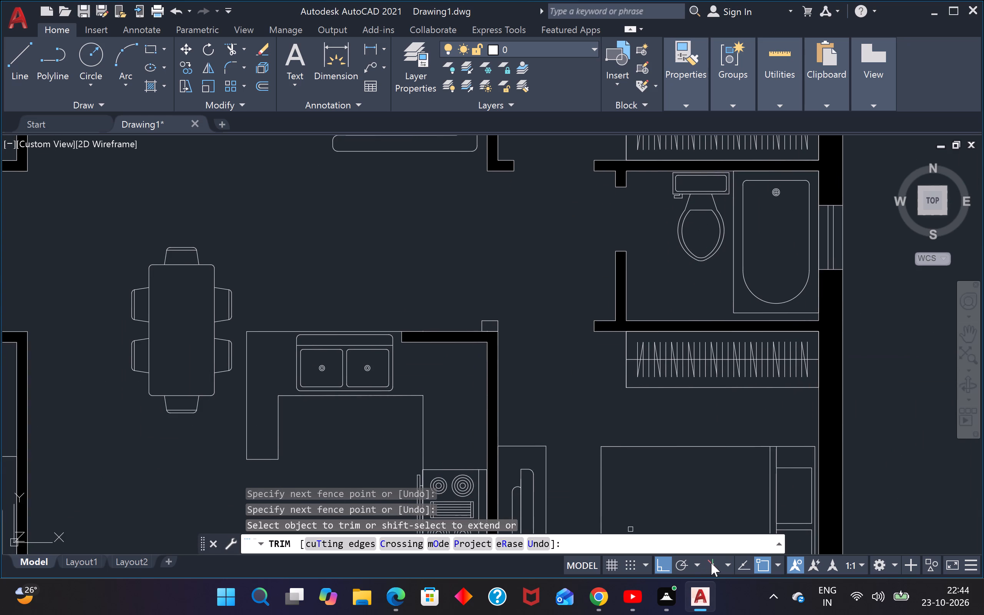
pyautogui.click(713, 564)
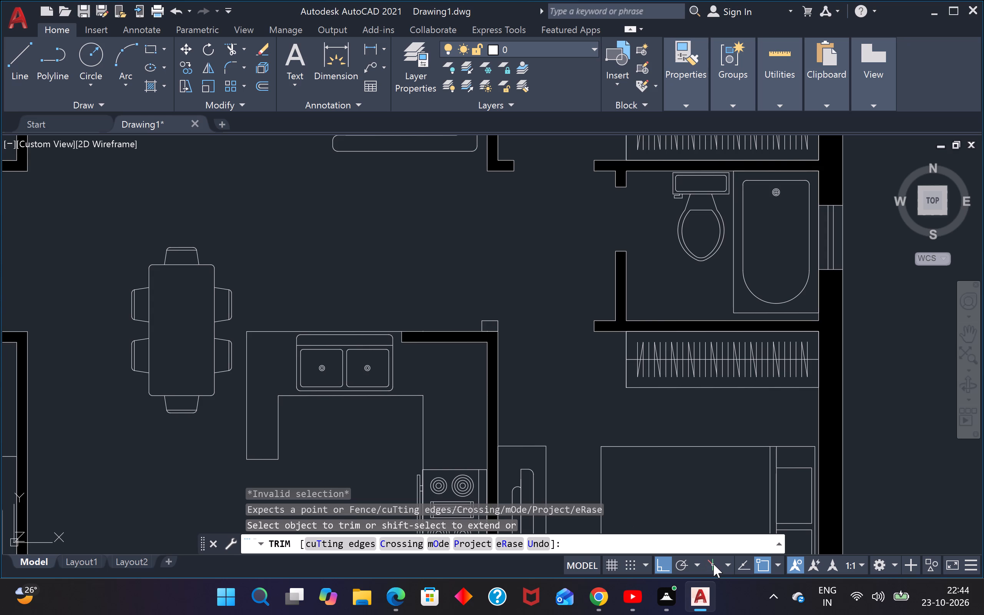
pyautogui.press('Escape')
pyautogui.press('Escape')
pyautogui.press('Escape')
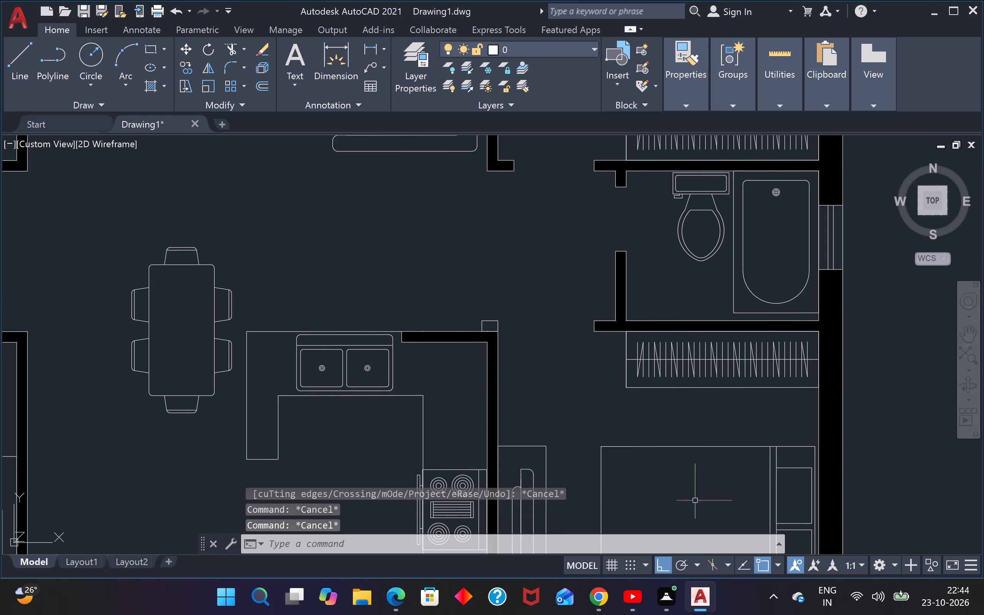
# Trim the line segments between the new wall stub and the kitchen wall so that the two areas join.
pyautogui.moveTo(581, 408); pyautogui.dragTo(523, 539, button='middle')
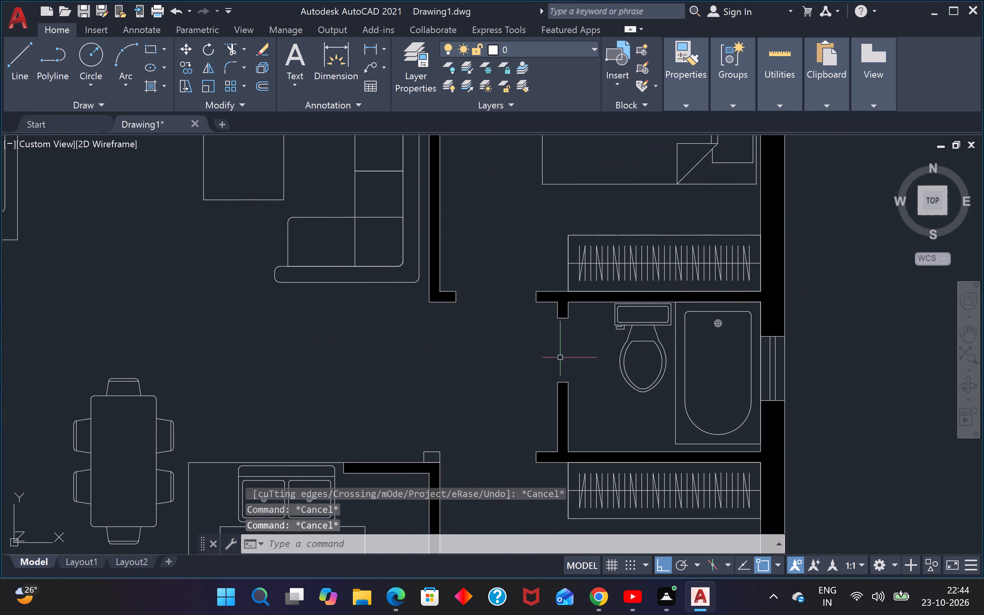
pyautogui.moveTo(480, 433); pyautogui.dragTo(542, 351, button='middle')
pyautogui.scroll(3, 485, 392)
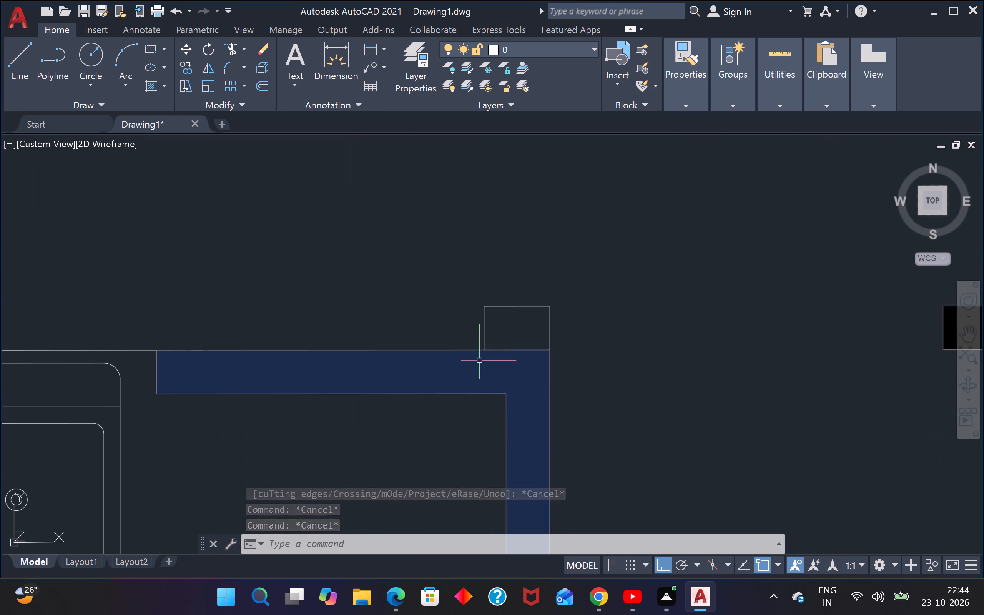
pyautogui.write('TR')
pyautogui.press('space')
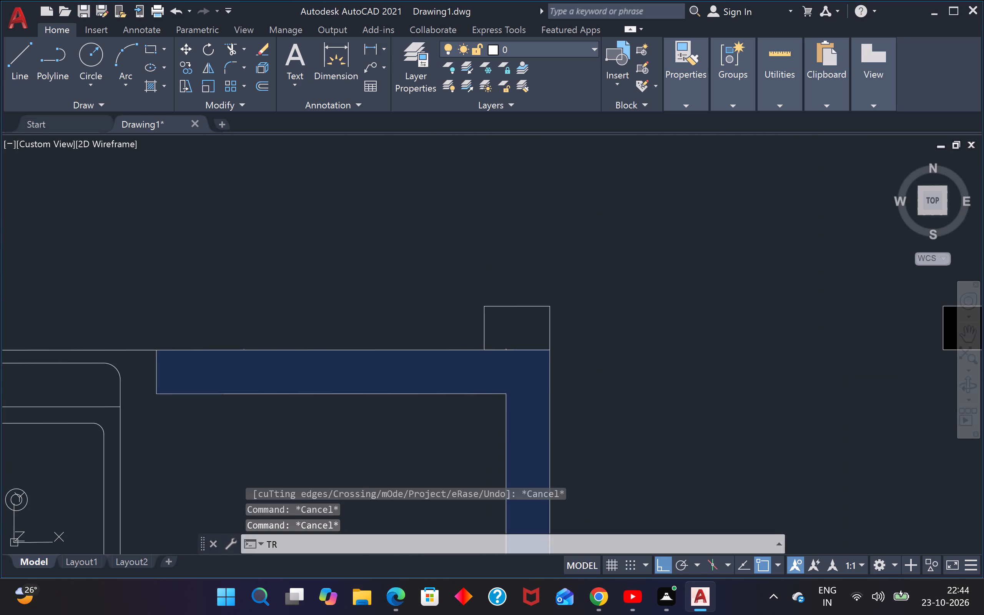
pyautogui.click(515, 341)
pyautogui.click(515, 352)
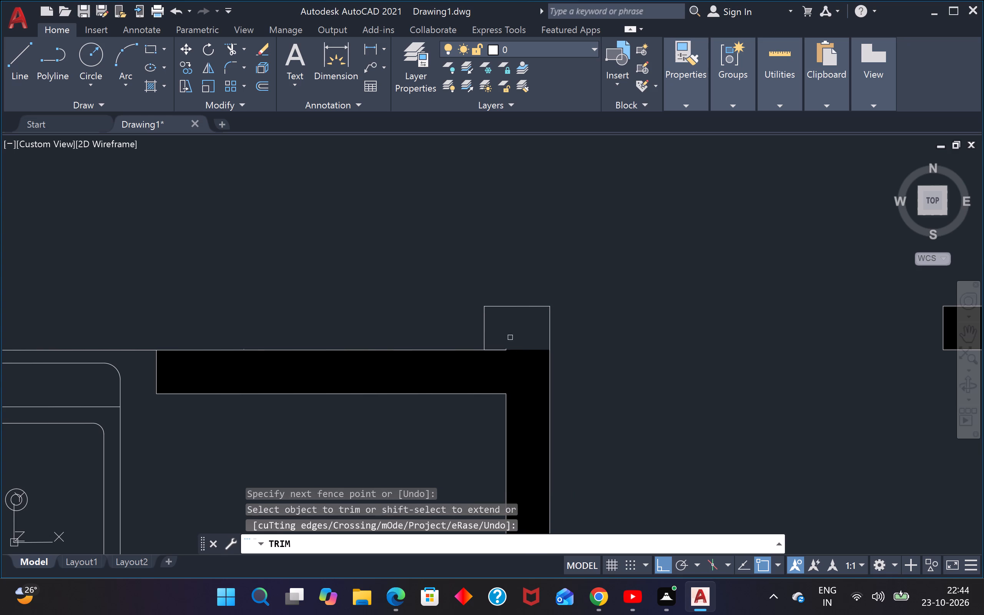
pyautogui.click(510, 334)
pyautogui.click(499, 360)
pyautogui.scroll(3, 506, 344)
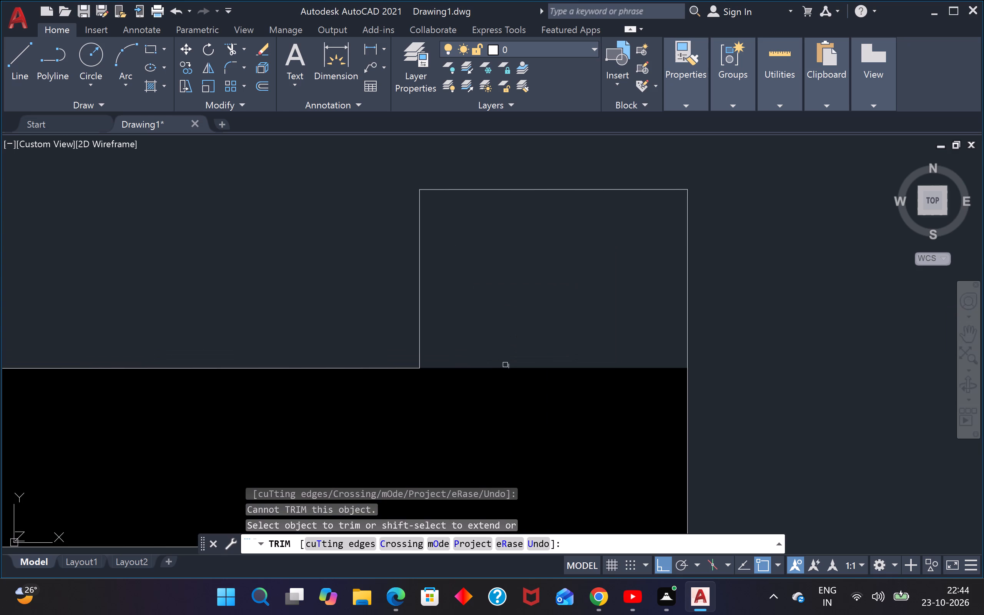
pyautogui.click(508, 364)
pyautogui.scroll(-2, 524, 332)
pyautogui.moveTo(526, 323); pyautogui.dragTo(515, 336, button='middle')
pyautogui.press('Escape')
pyautogui.press('Escape')
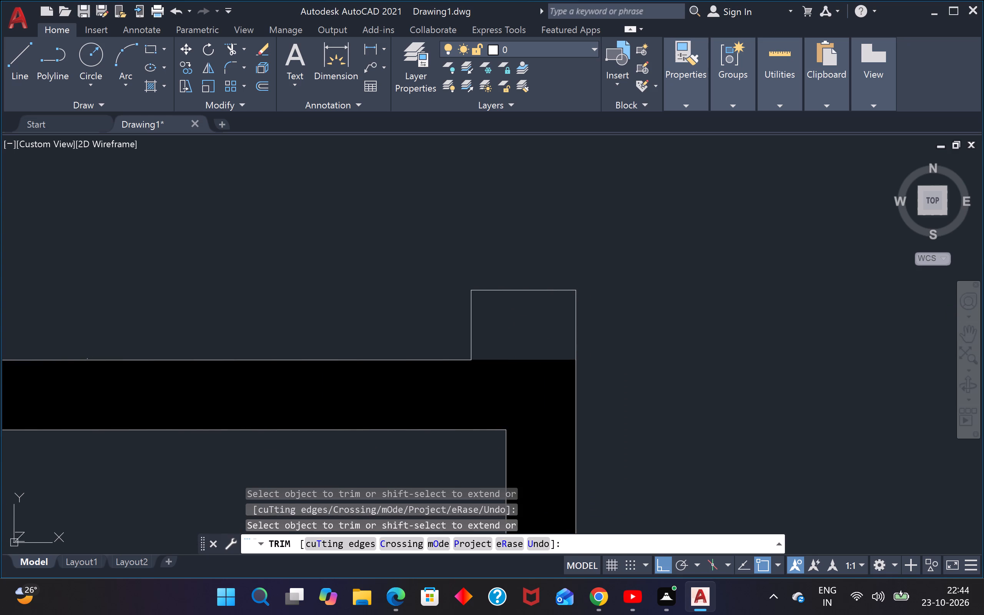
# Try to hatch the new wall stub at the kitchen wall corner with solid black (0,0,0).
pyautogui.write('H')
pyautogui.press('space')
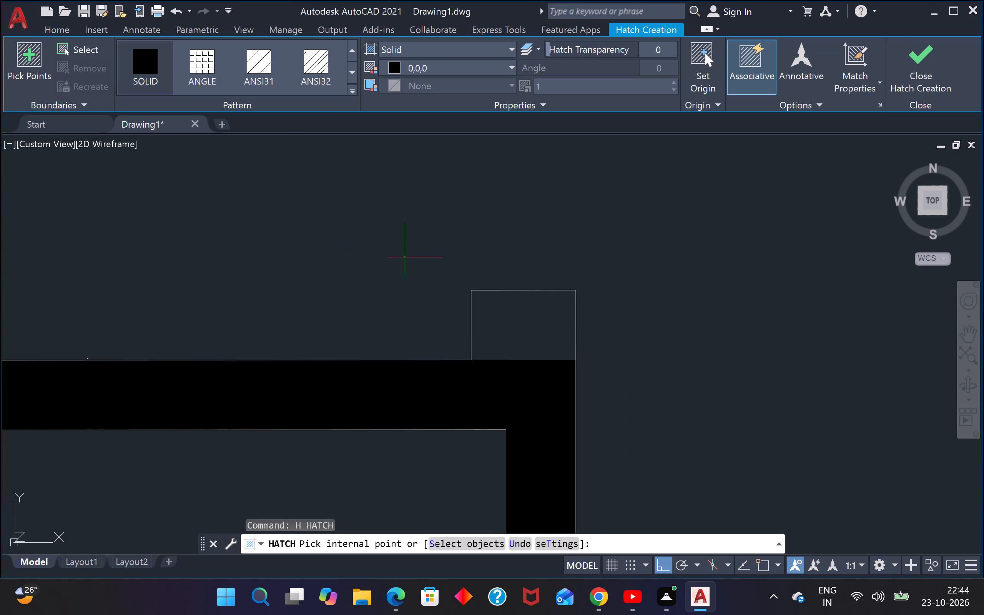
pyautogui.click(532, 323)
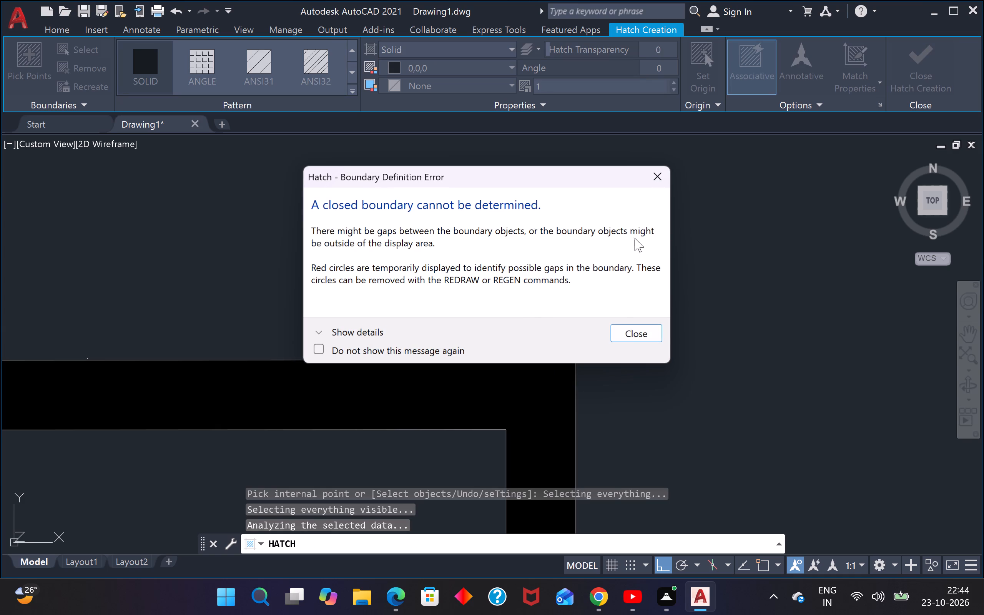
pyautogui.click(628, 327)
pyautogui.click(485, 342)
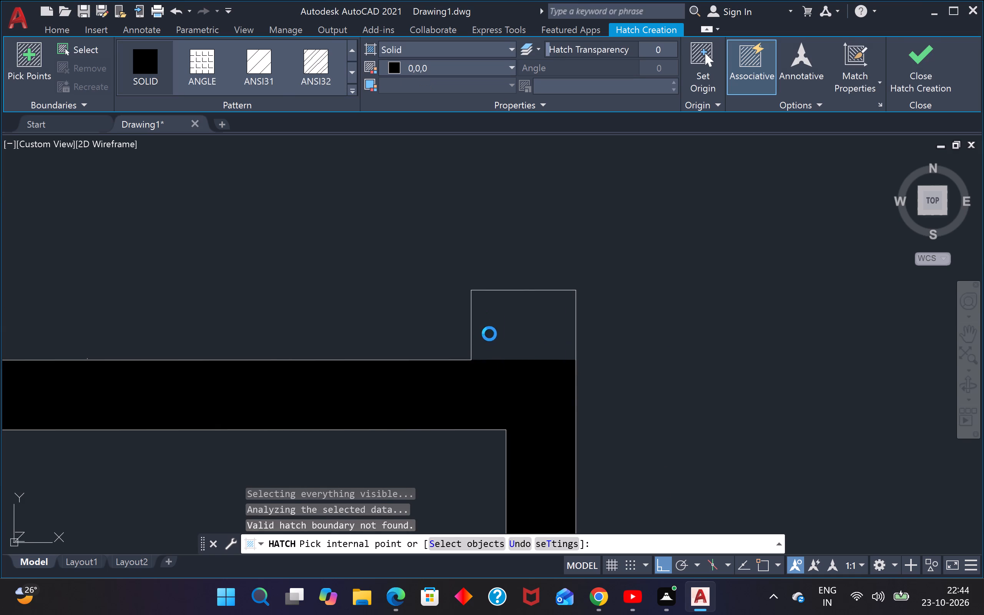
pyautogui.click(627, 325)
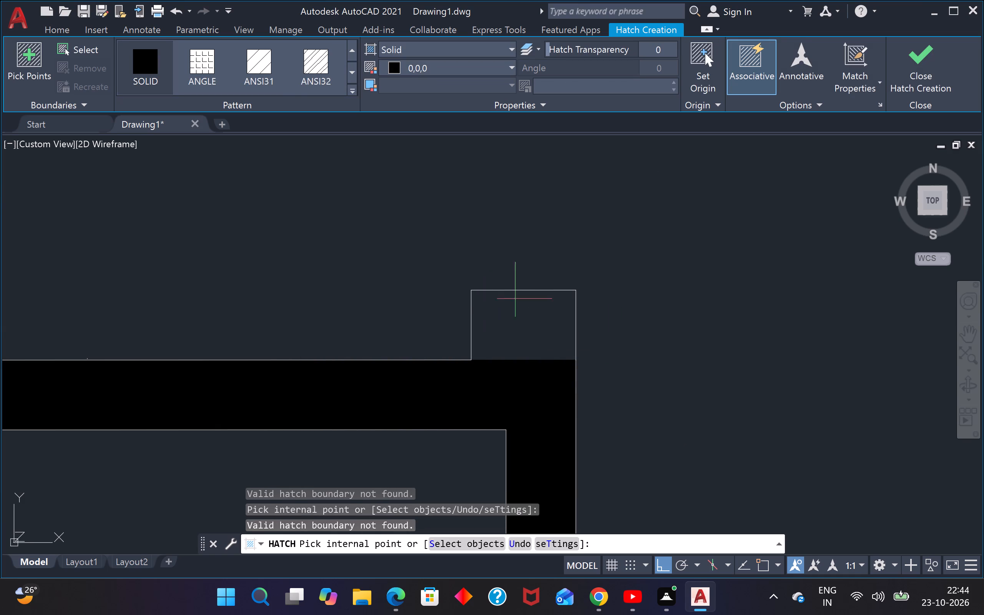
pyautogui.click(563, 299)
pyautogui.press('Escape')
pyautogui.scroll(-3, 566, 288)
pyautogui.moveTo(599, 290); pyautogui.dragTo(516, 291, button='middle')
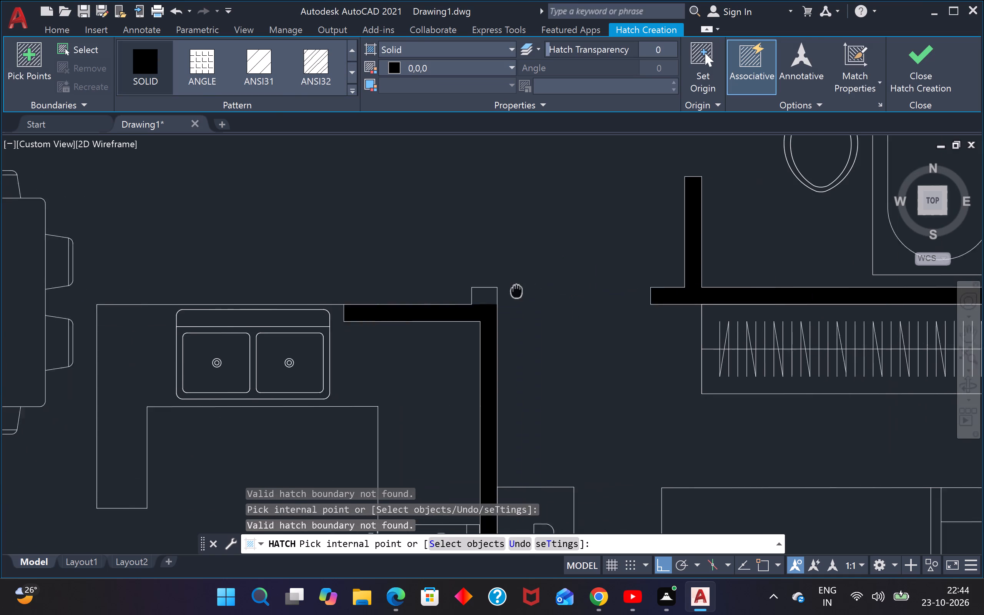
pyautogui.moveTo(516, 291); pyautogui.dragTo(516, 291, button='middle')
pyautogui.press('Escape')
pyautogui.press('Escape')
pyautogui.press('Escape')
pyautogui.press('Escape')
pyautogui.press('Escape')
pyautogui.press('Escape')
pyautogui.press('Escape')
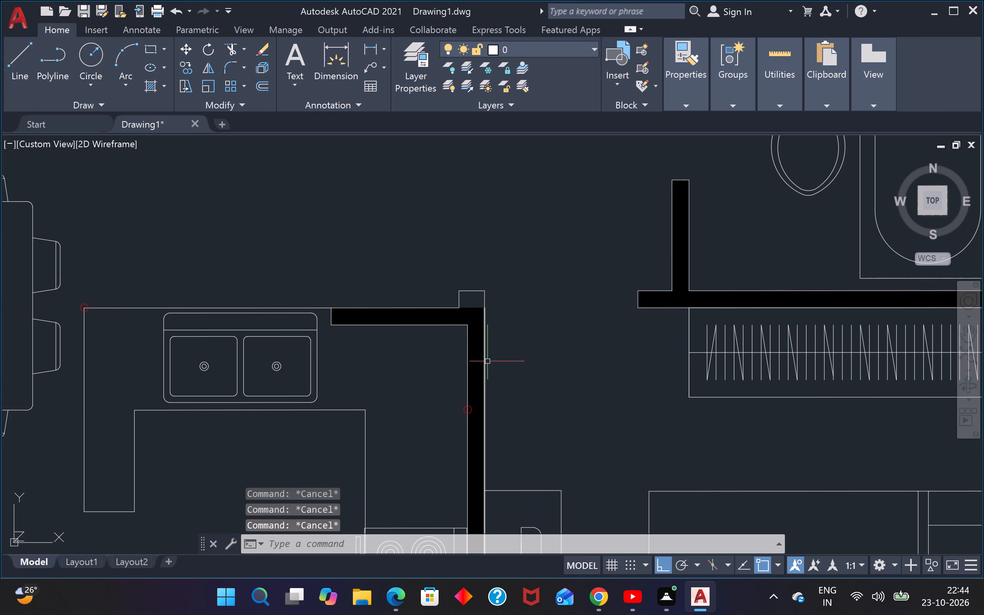
# Examine the floor plan's door openings and the three door blocks placed beside the plan.
pyautogui.scroll(-1, 514, 338)
pyautogui.moveTo(515, 339); pyautogui.dragTo(538, 386, button='middle')
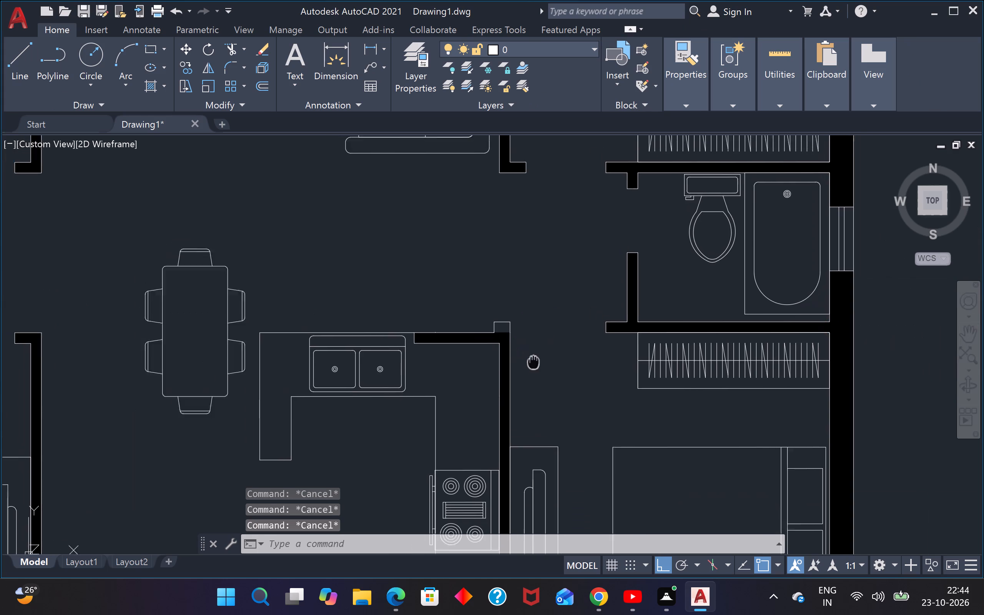
pyautogui.moveTo(538, 386); pyautogui.dragTo(537, 419, button='middle')
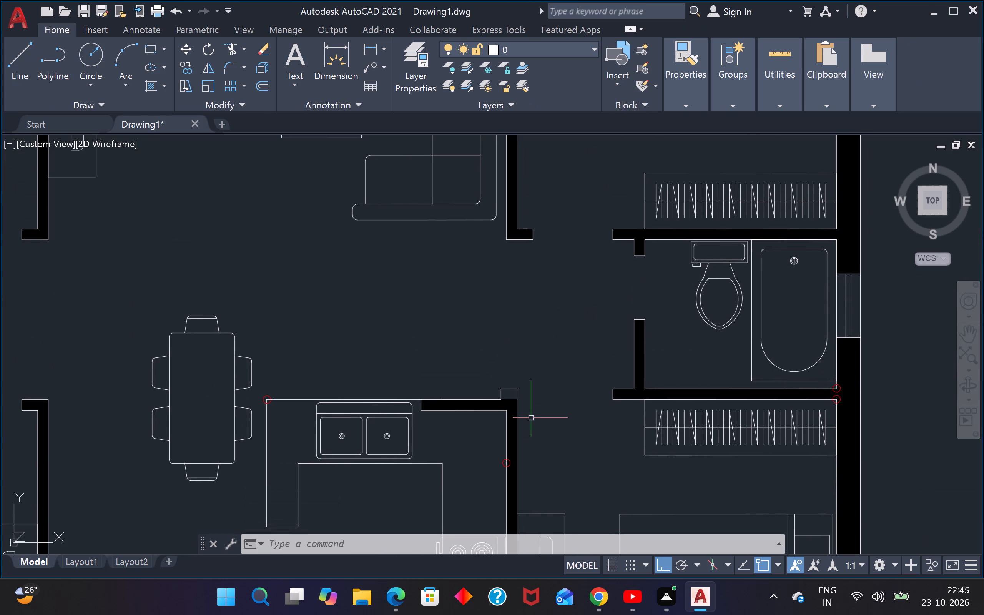
pyautogui.press('Escape')
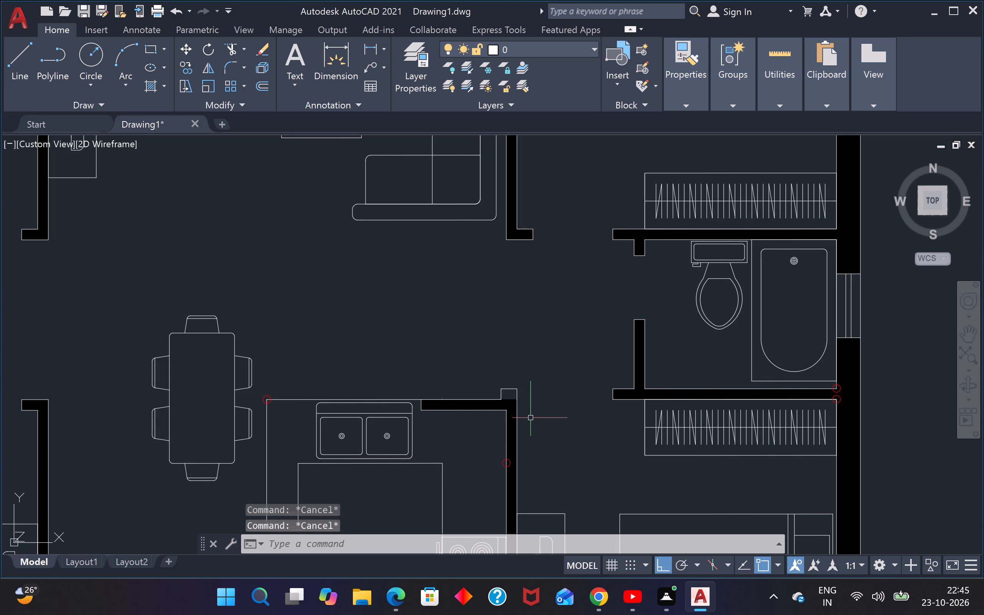
pyautogui.press('Escape')
pyautogui.scroll(-4, 524, 406)
pyautogui.moveTo(466, 378); pyautogui.dragTo(499, 325, button='middle')
pyautogui.scroll(2, 523, 361)
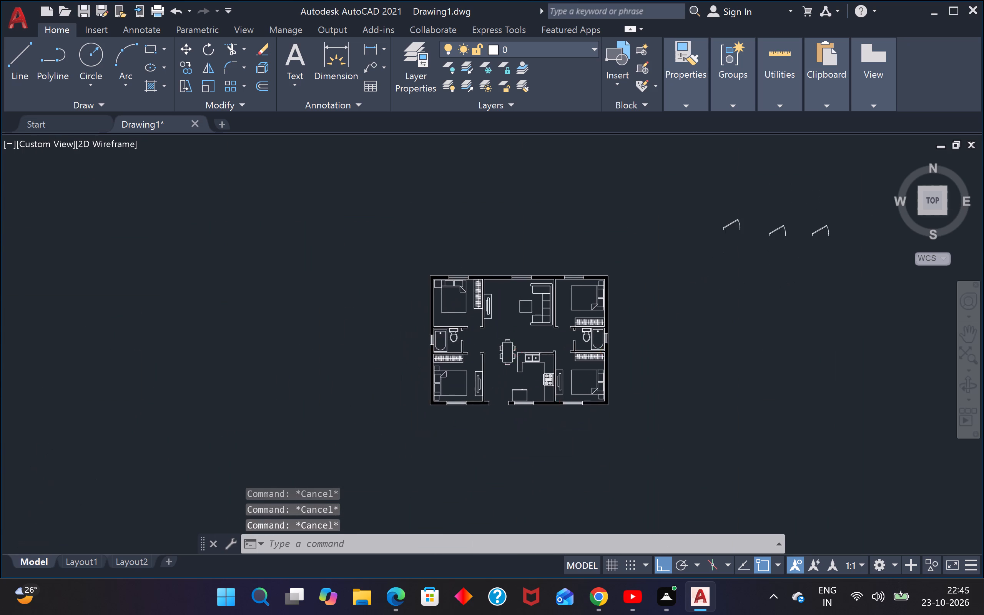
pyautogui.moveTo(569, 319); pyautogui.dragTo(302, 400, button='middle')
pyautogui.press('Escape')
pyautogui.press('Escape')
pyautogui.press('Escape')
pyautogui.moveTo(529, 329); pyautogui.dragTo(436, 474, button='middle')
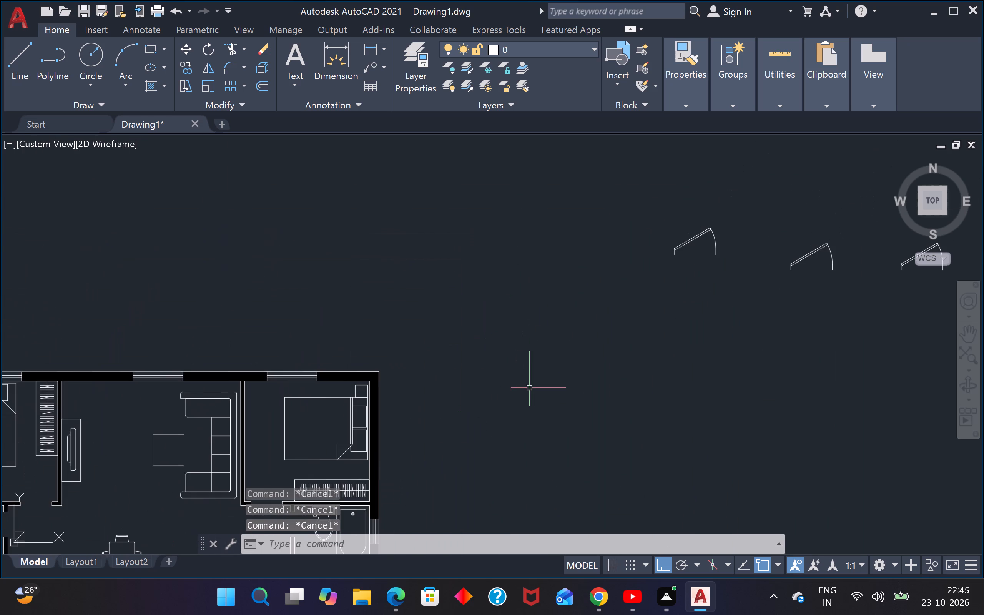
pyautogui.moveTo(663, 356); pyautogui.dragTo(174, 404, button='middle')
pyautogui.scroll(1, 430, 343)
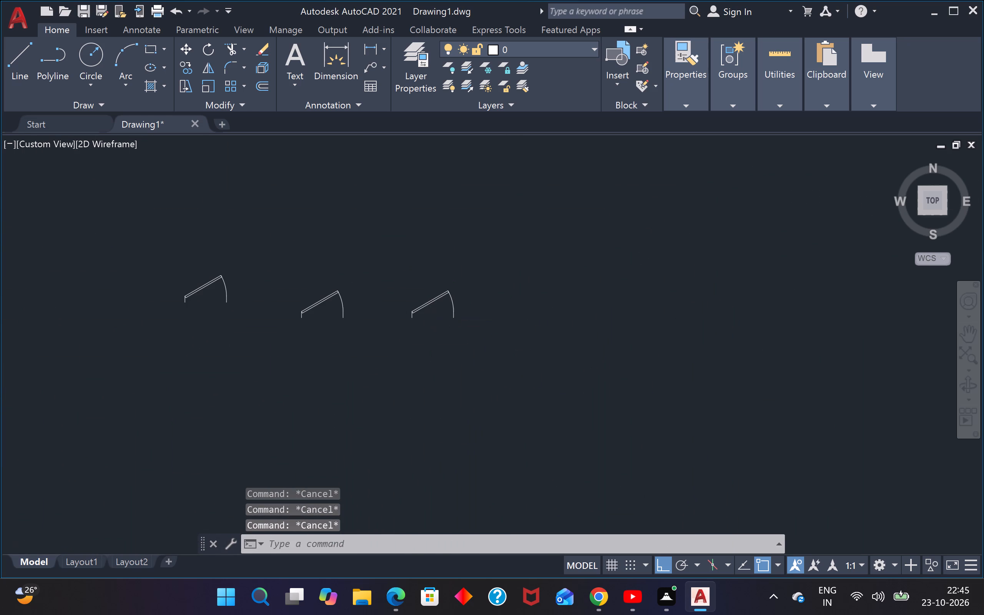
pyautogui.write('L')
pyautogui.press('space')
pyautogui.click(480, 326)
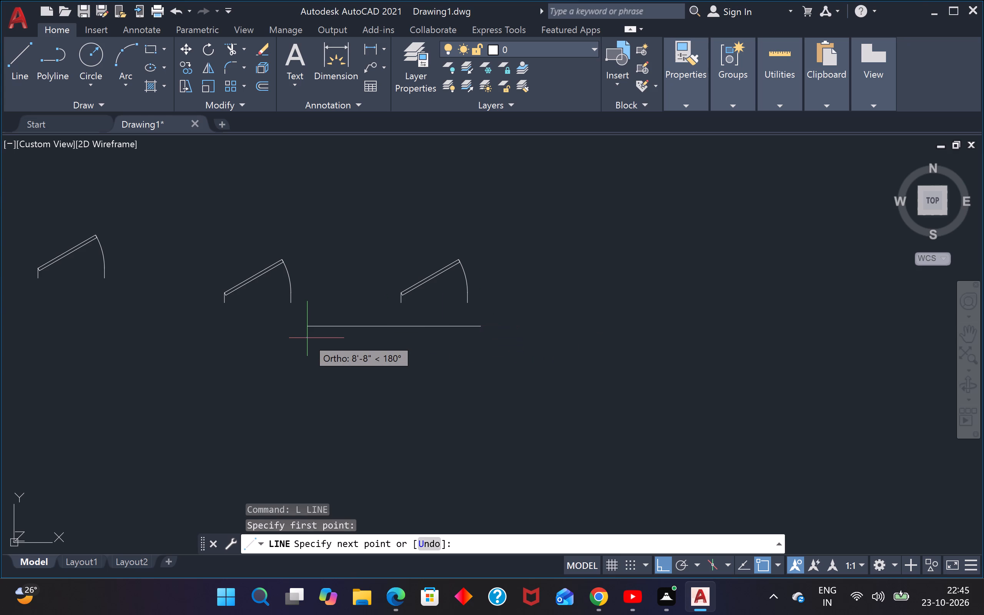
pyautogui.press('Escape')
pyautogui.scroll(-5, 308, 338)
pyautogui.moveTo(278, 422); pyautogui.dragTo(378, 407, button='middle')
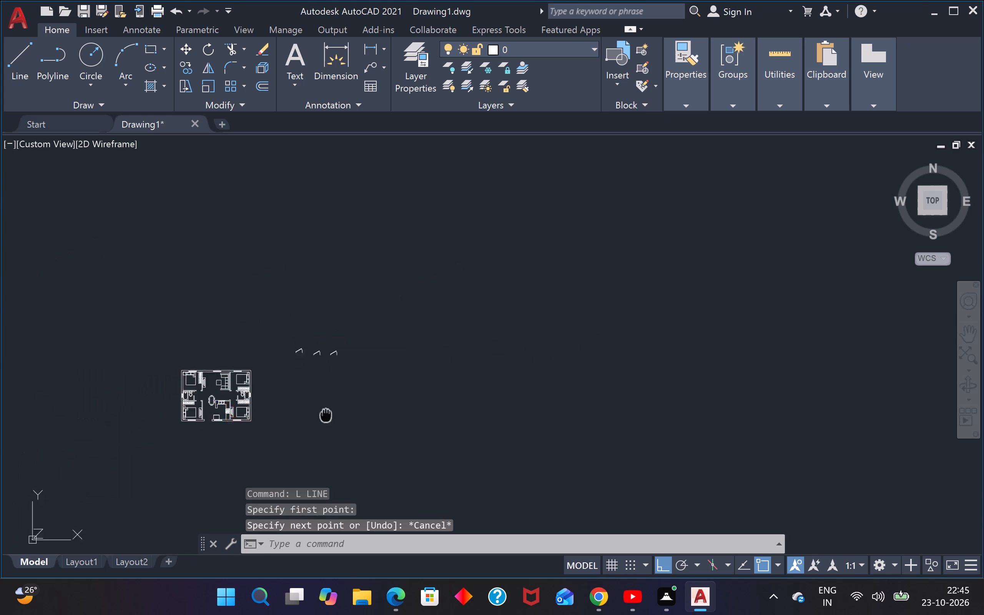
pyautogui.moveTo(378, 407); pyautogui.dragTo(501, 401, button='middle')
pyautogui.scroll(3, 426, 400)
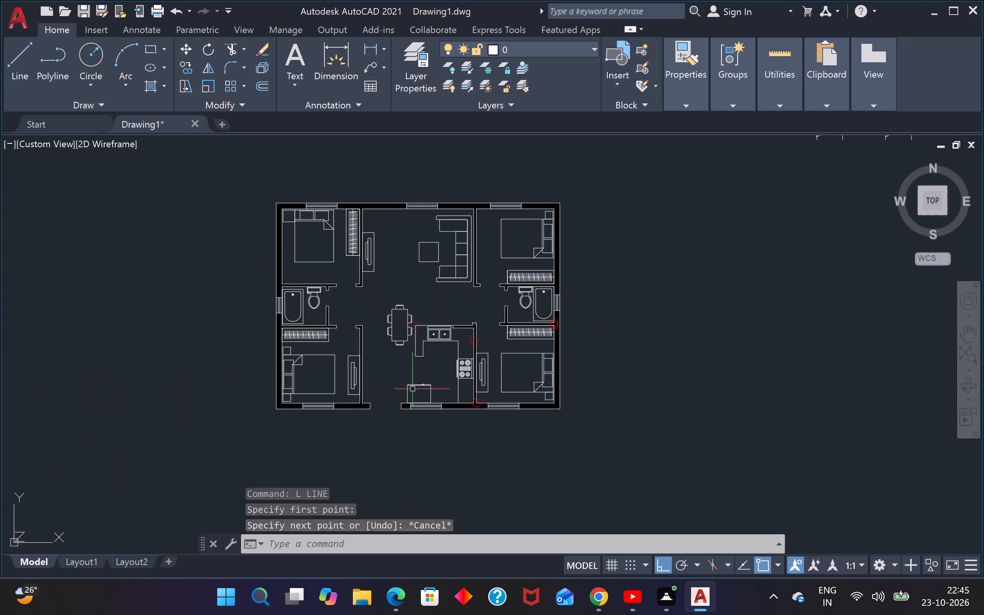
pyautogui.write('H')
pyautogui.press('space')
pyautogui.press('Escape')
# Measure the width of the main entrance opening in the bottom exterior wall with a linear dimension.
pyautogui.scroll(2, 389, 405)
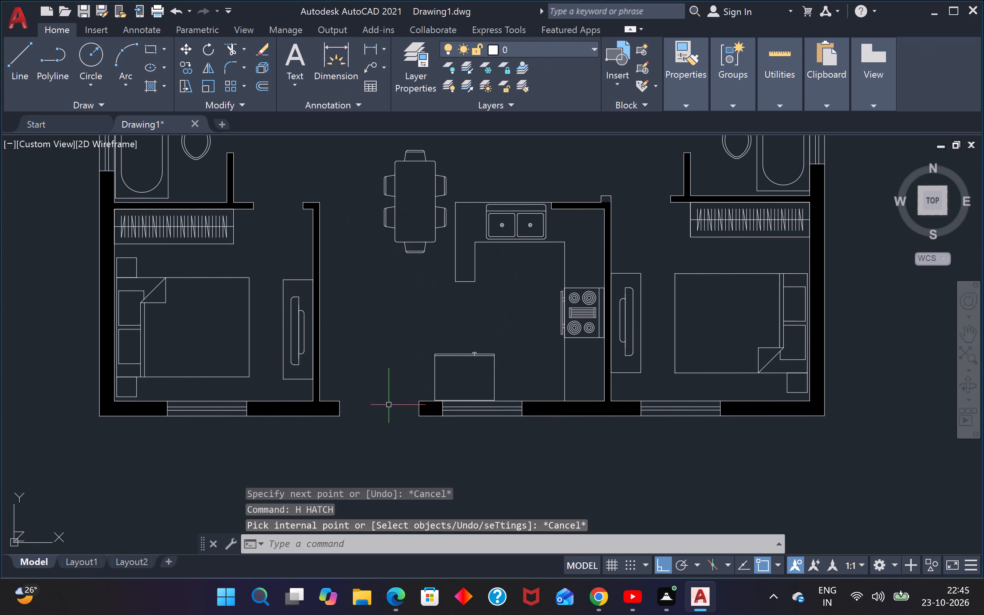
pyautogui.press('d')
pyautogui.write('LI')
pyautogui.press('space')
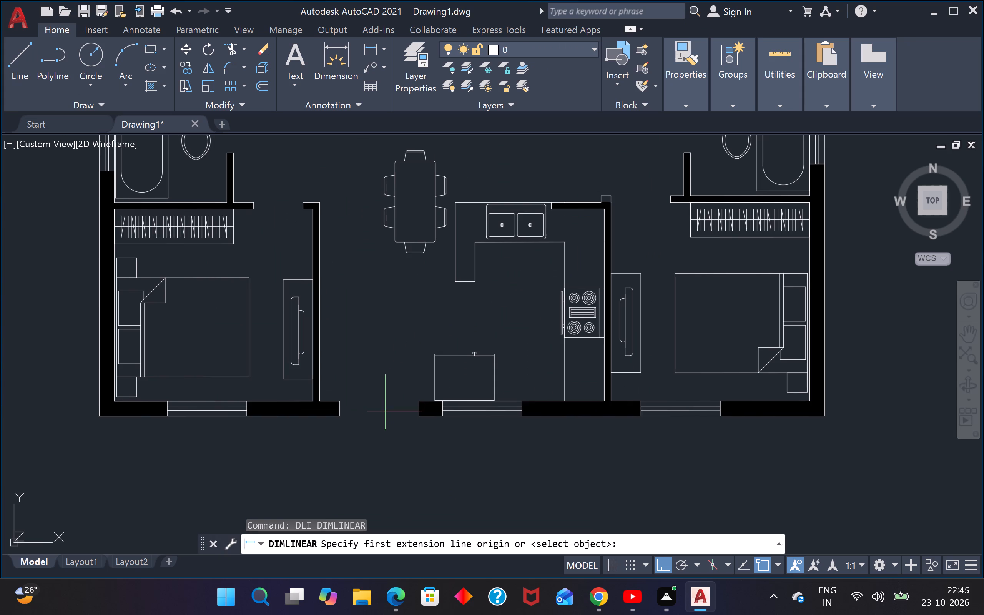
pyautogui.click(336, 418)
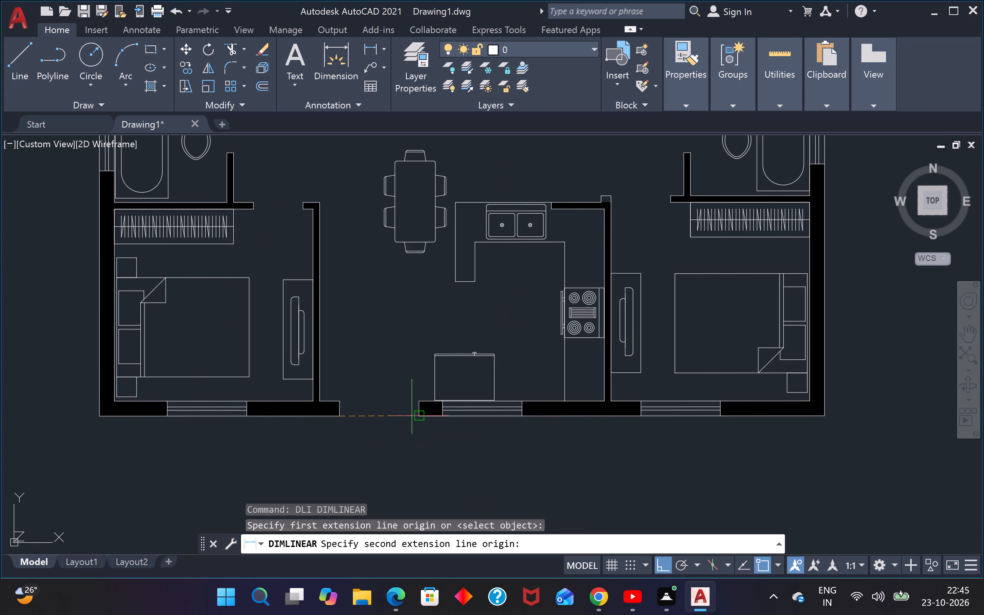
pyautogui.click(419, 415)
pyautogui.press('Escape')
# Measure the width of the lower-left bedroom's door opening between its two wall stubs.
pyautogui.scroll(-4, 409, 350)
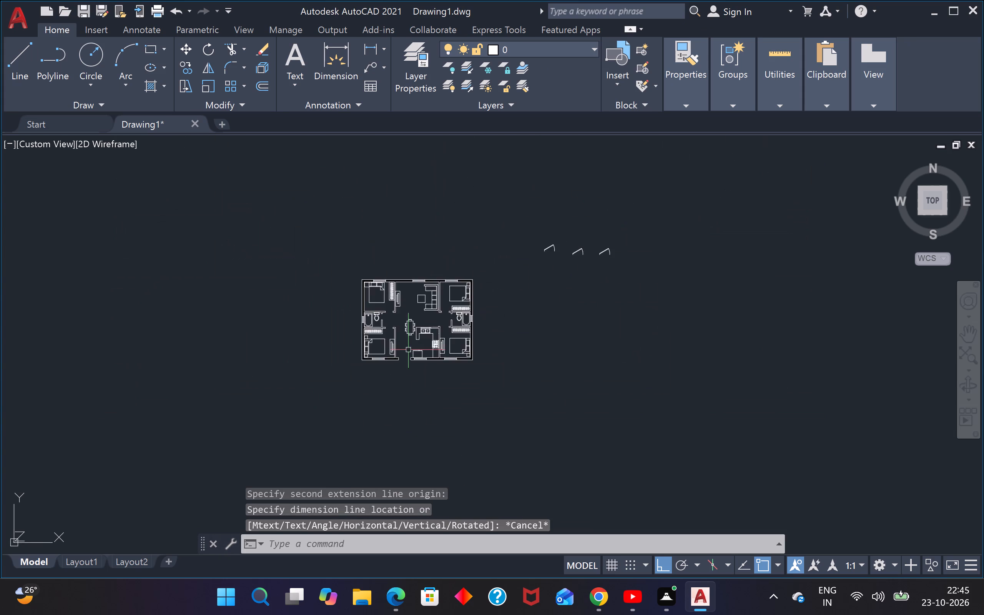
pyautogui.scroll(4, 389, 337)
pyautogui.press('space')
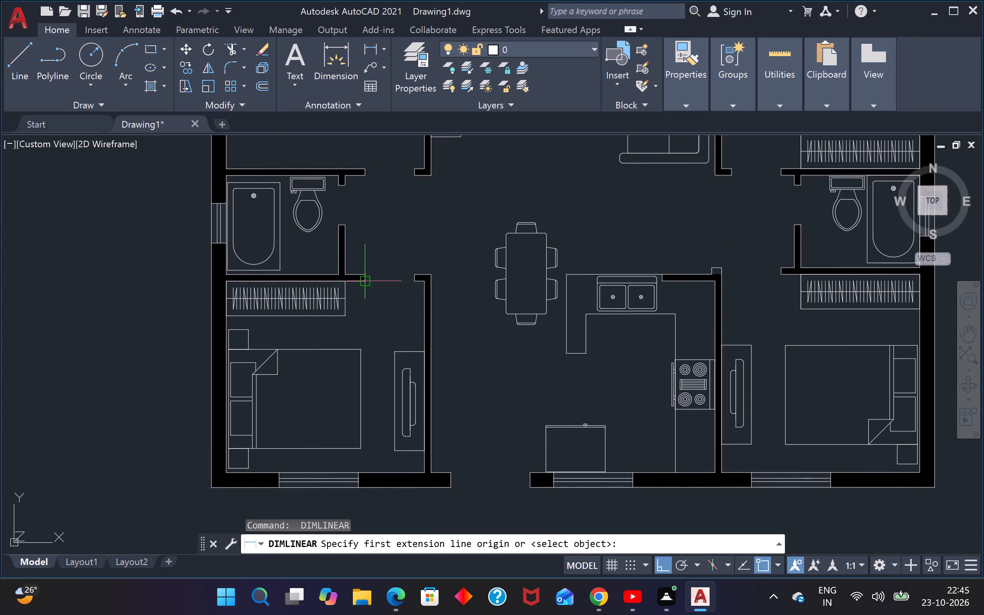
pyautogui.scroll(3, 369, 273)
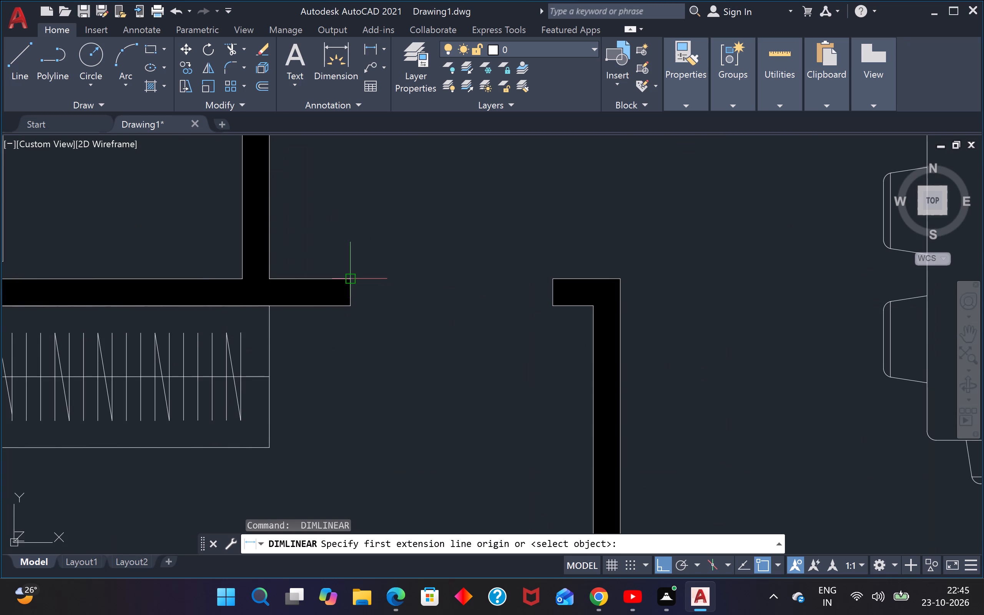
pyautogui.click(355, 283)
pyautogui.click(554, 279)
pyautogui.press('Escape')
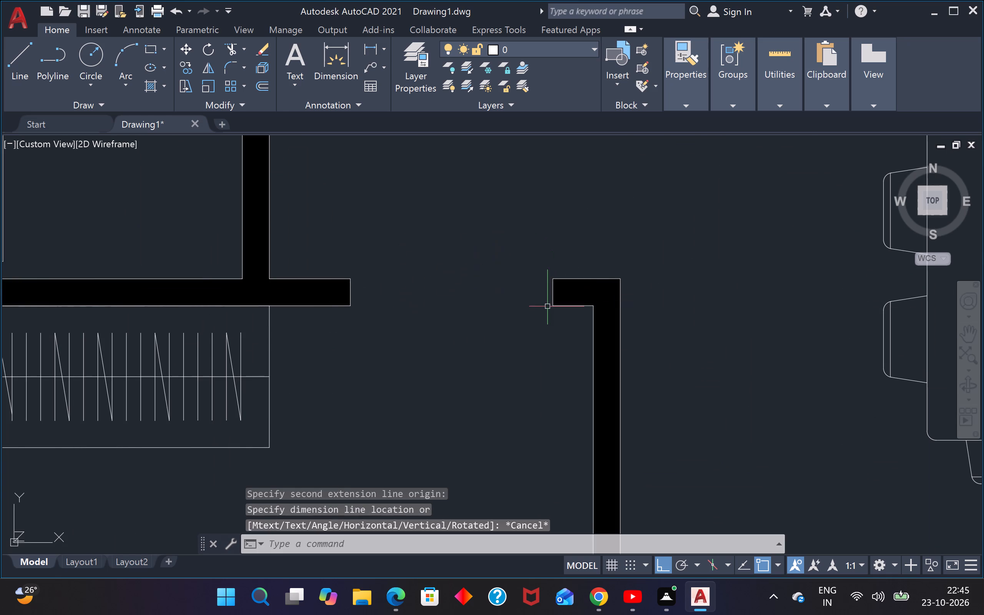
# Measure the height of the door opening in the right-hand bathroom's wall, from stub to stub.
pyautogui.scroll(-5, 547, 297)
pyautogui.moveTo(552, 275); pyautogui.dragTo(286, 384, button='middle')
pyautogui.press('space')
pyautogui.scroll(5, 442, 384)
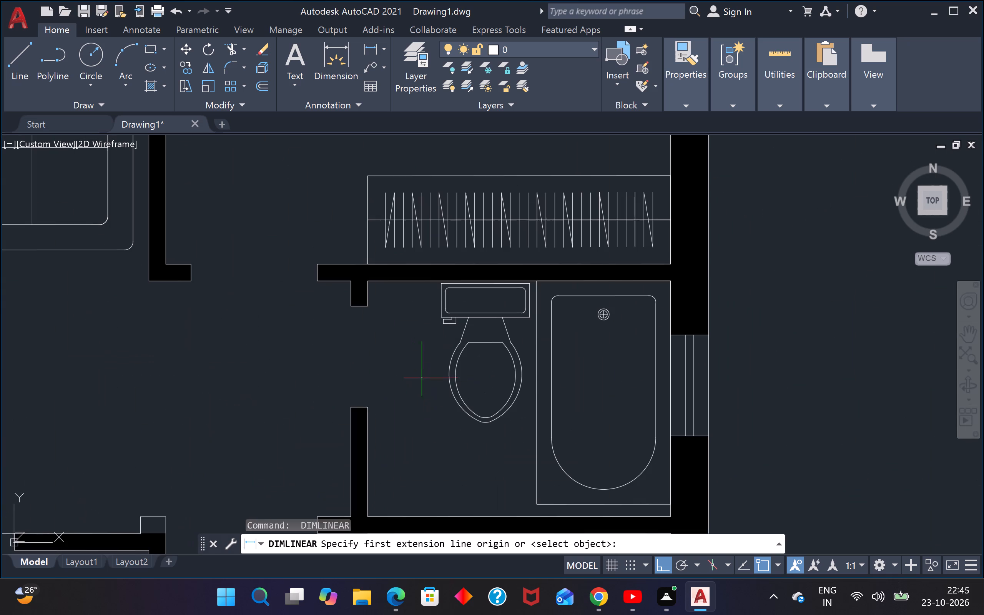
pyautogui.click(367, 308)
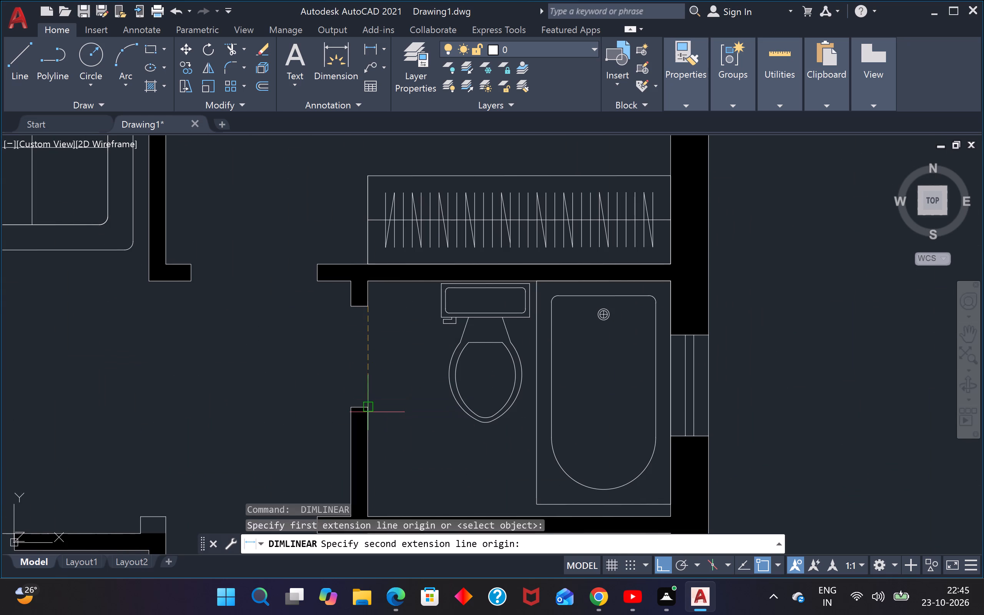
pyautogui.click(368, 412)
pyautogui.press('Escape')
# Draw a 4' horizontal reference line just below the rightmost door block beside the plan.
pyautogui.scroll(-5, 223, 425)
pyautogui.moveTo(463, 351); pyautogui.dragTo(291, 470, button='middle')
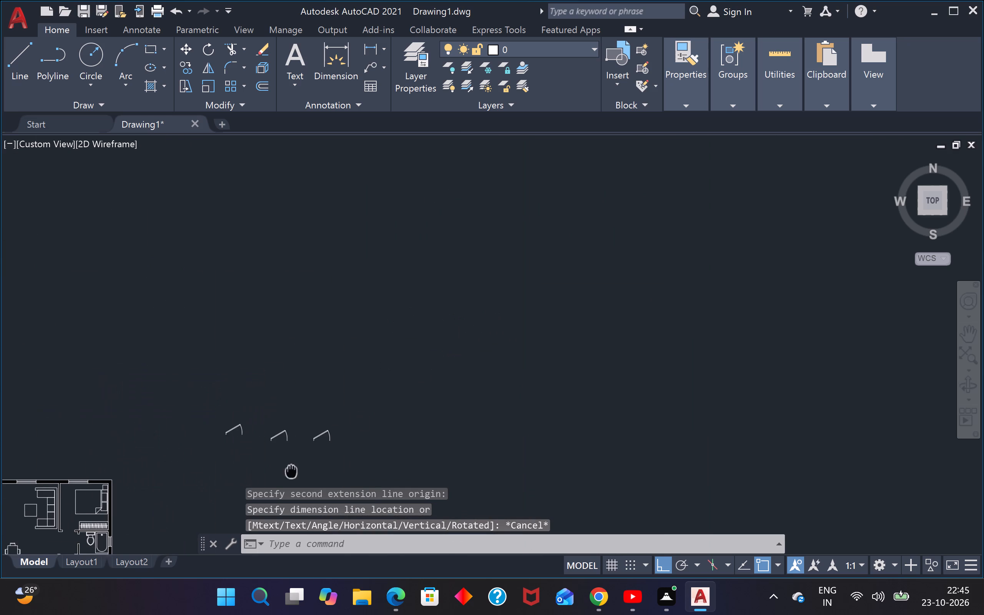
pyautogui.moveTo(291, 470); pyautogui.dragTo(294, 468, button='middle')
pyautogui.write('L')
pyautogui.press('space')
pyautogui.scroll(2, 309, 468)
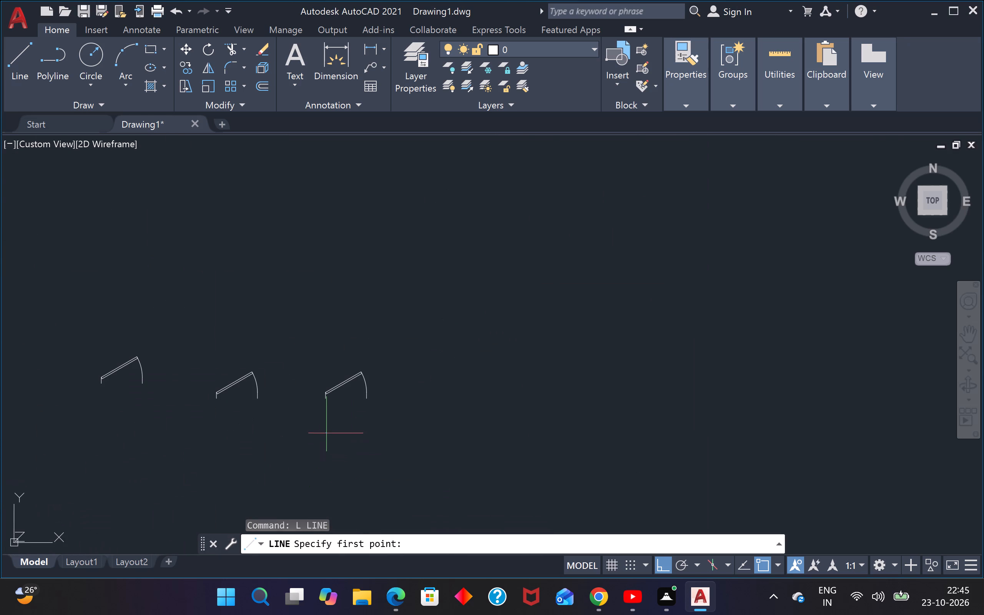
pyautogui.click(322, 432)
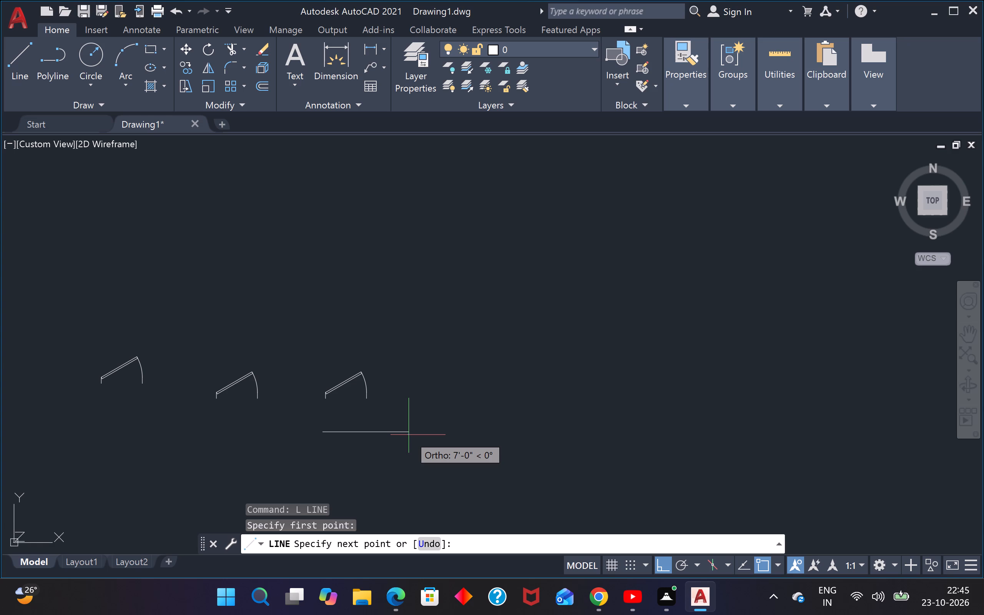
pyautogui.write("4'")
pyautogui.press('Return')
pyautogui.press('Escape')
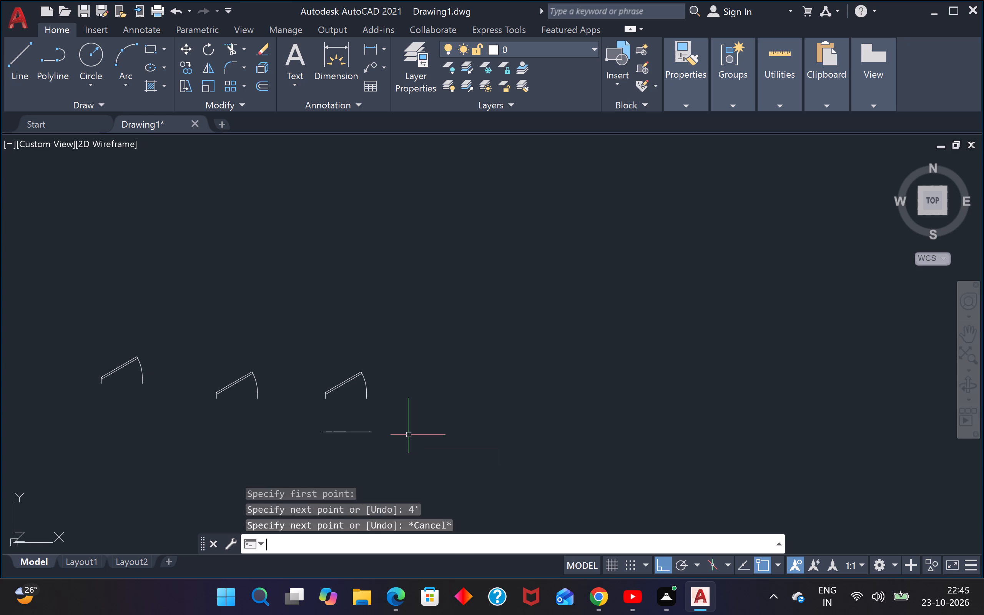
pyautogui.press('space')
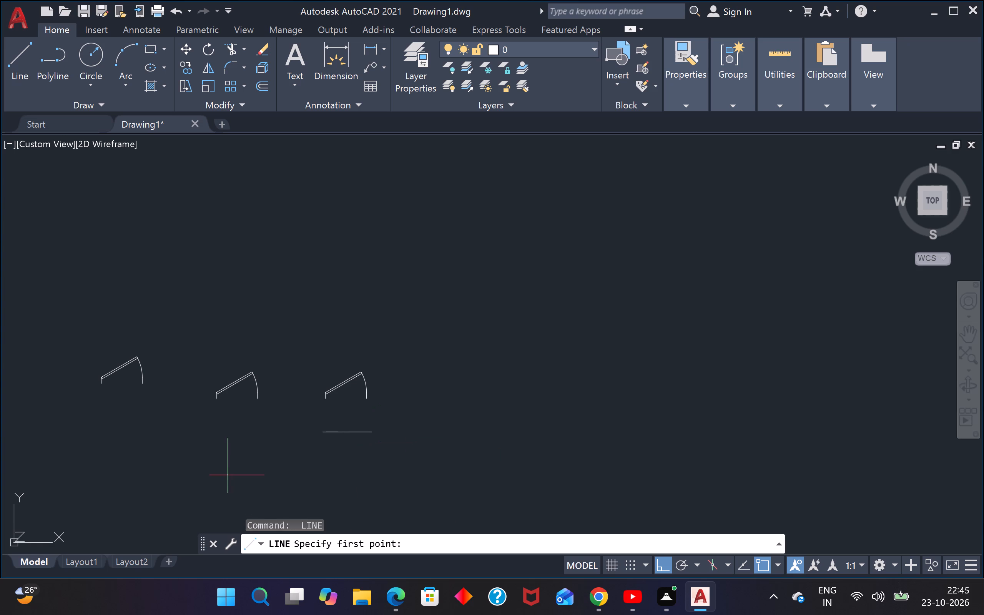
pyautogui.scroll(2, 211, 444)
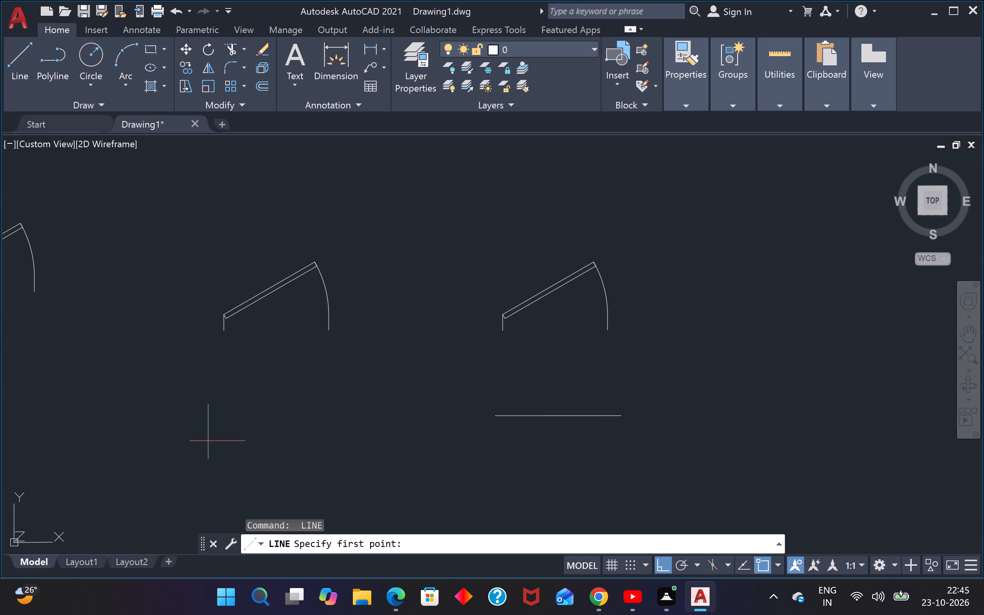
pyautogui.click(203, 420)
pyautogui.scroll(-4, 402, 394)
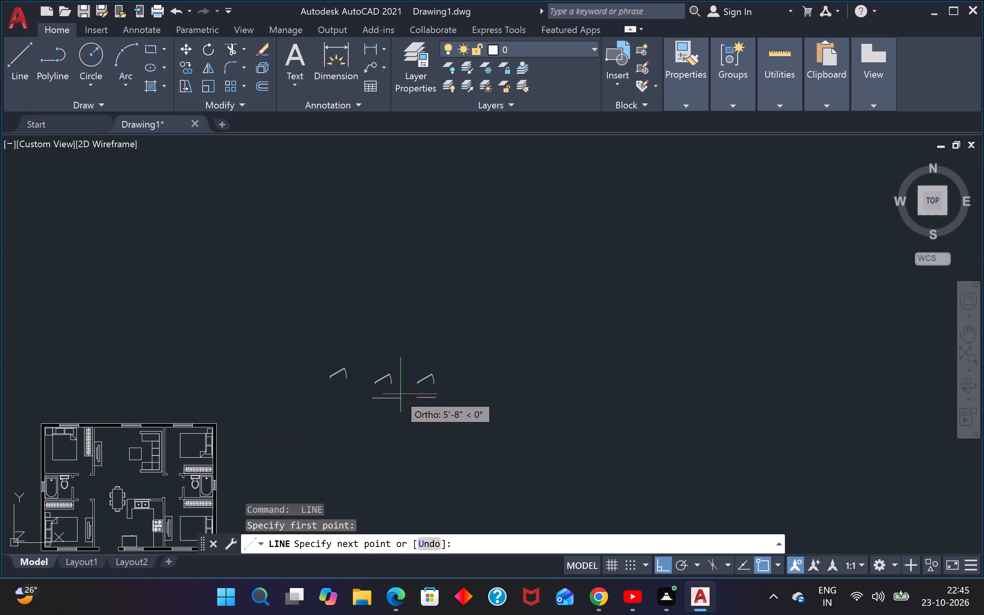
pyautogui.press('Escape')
# Examine the door opening and wall stubs of the right-hand bathroom.
pyautogui.scroll(3, 176, 492)
pyautogui.scroll(3, 191, 453)
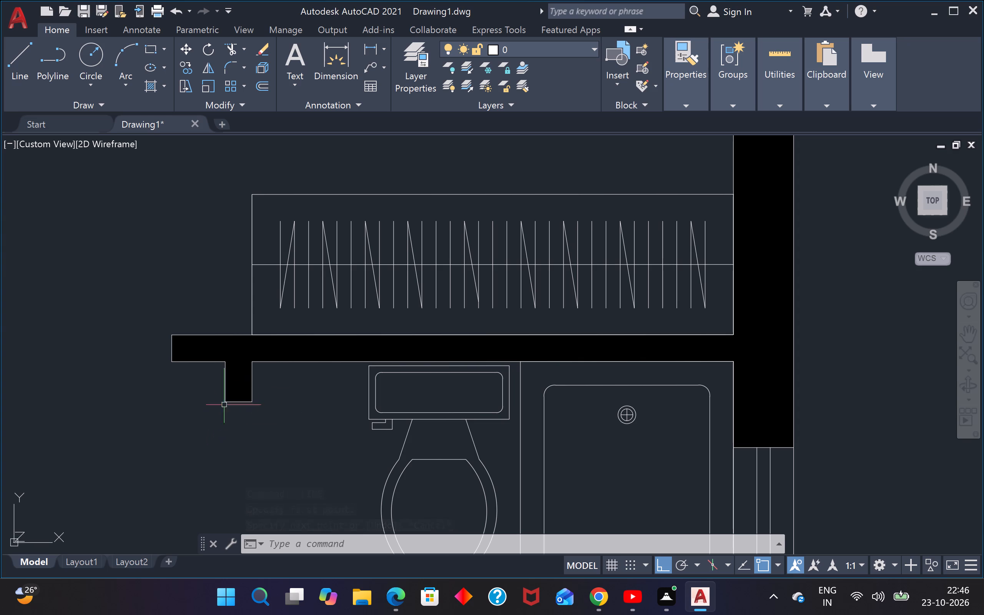
pyautogui.scroll(-3, 256, 406)
pyautogui.scroll(2, 263, 483)
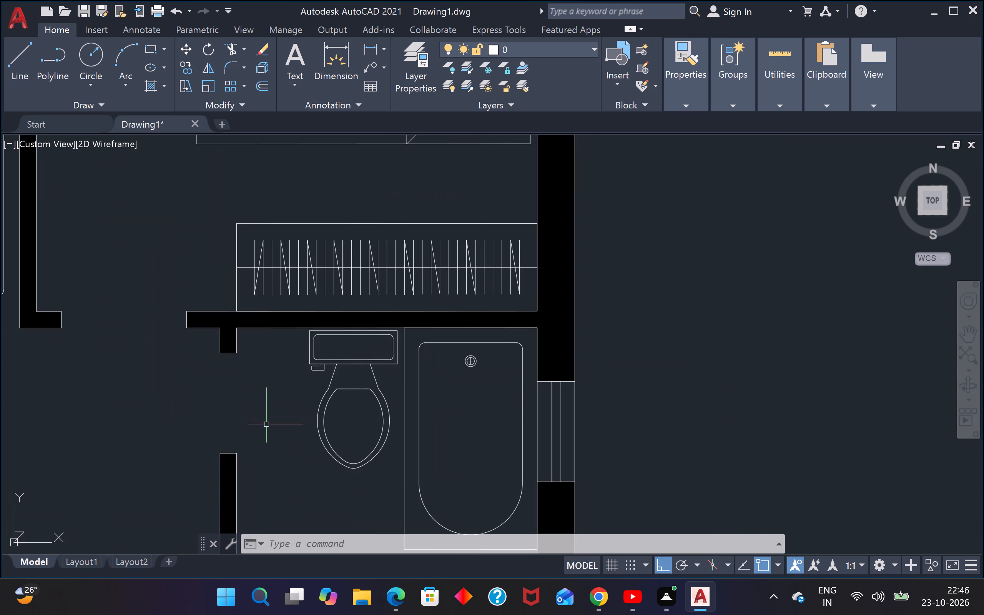
pyautogui.scroll(-1, 258, 413)
pyautogui.scroll(1, 244, 431)
pyautogui.scroll(-3, 251, 419)
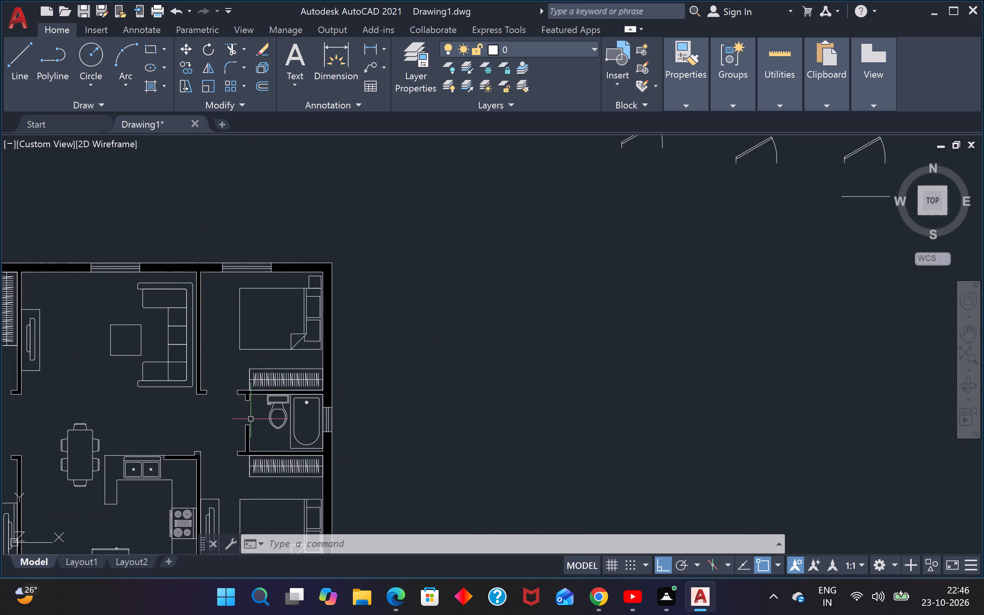
pyautogui.scroll(-3, 293, 386)
# Draw a 2'6" horizontal reference line just below the middle door block.
pyautogui.moveTo(397, 384); pyautogui.dragTo(337, 417, button='middle')
pyautogui.scroll(2, 369, 374)
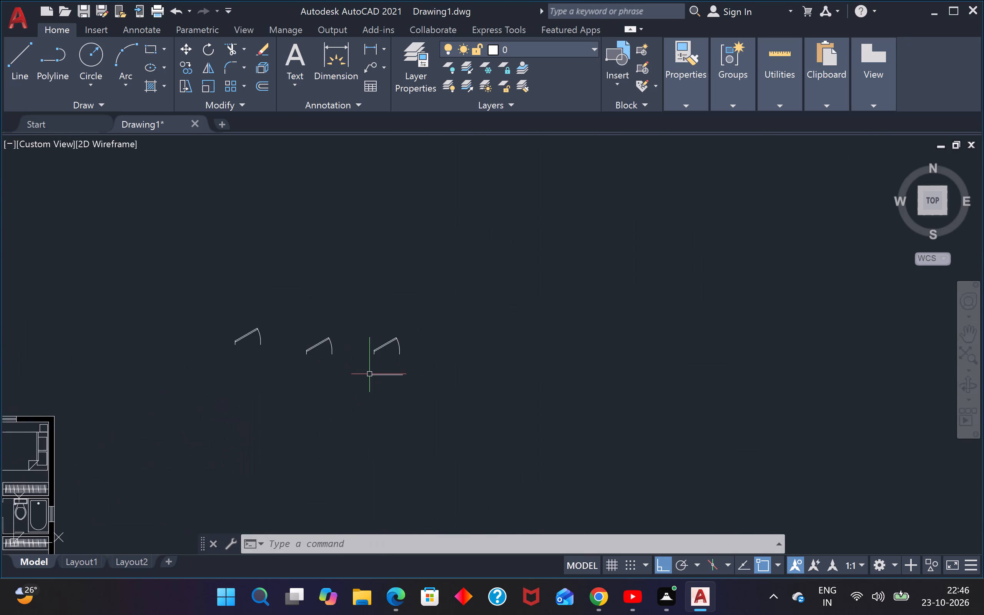
pyautogui.press('Escape')
pyautogui.press('l')
pyautogui.press('space')
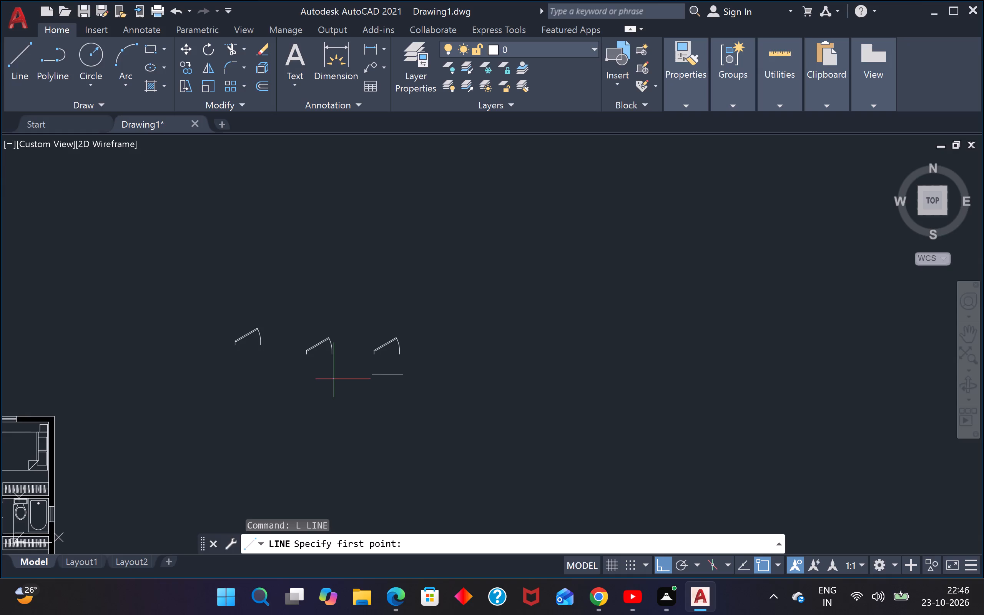
pyautogui.scroll(2, 334, 379)
pyautogui.click(334, 379)
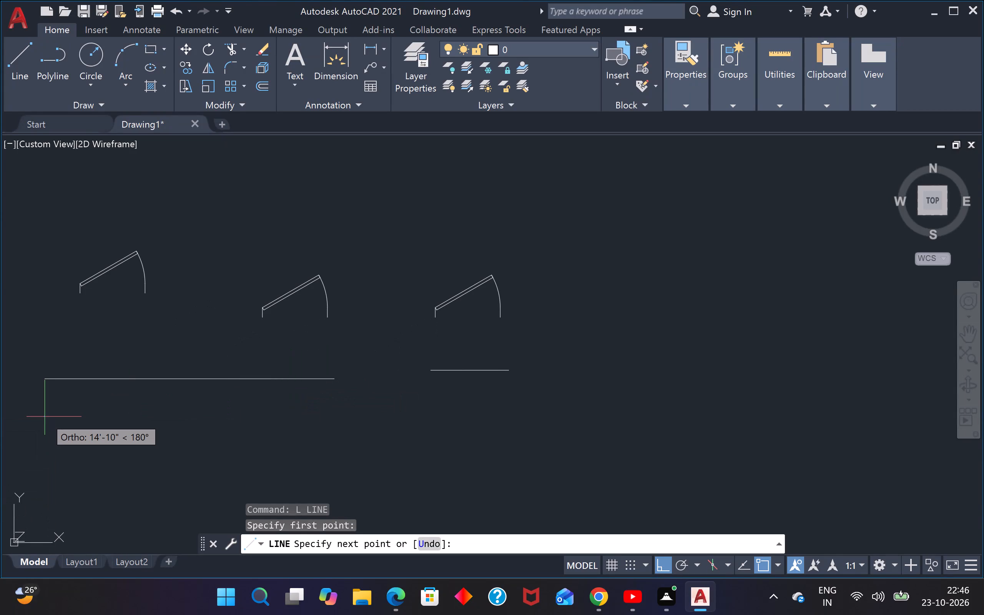
pyautogui.press('2')
pyautogui.press("'")
pyautogui.write('6"')
pyautogui.press('Return')
pyautogui.press('Escape')
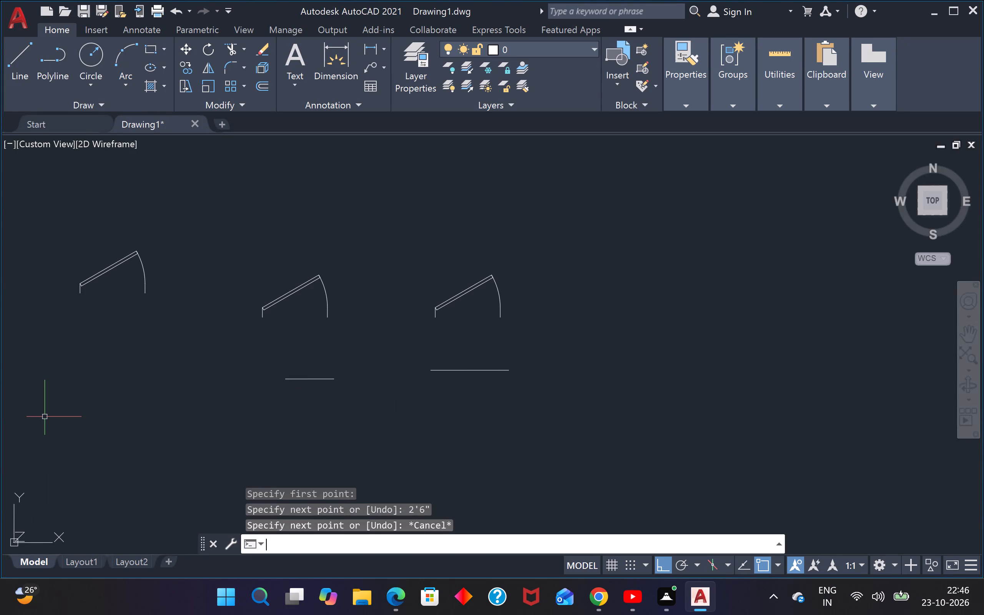
# Draw a 2' horizontal reference line just below the leftmost door block.
pyautogui.write('L')
pyautogui.press('space')
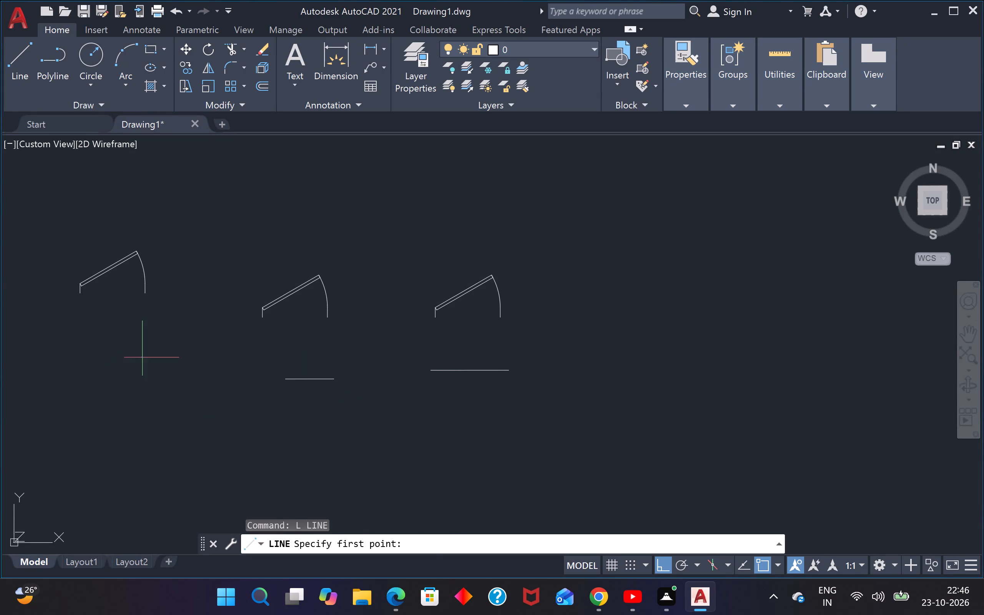
pyautogui.click(147, 345)
pyautogui.write("2'")
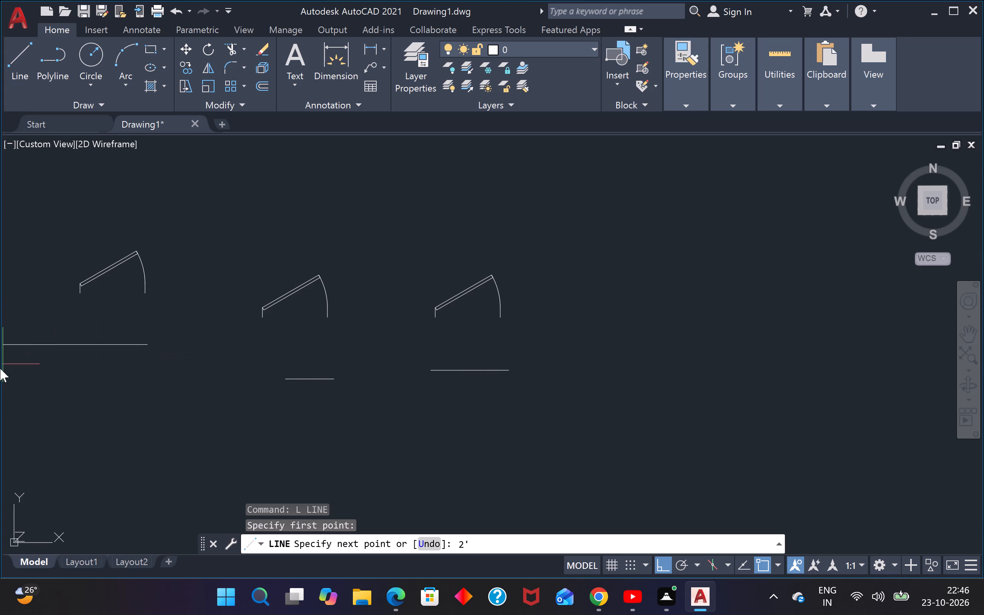
pyautogui.press('Return')
pyautogui.press('Escape')
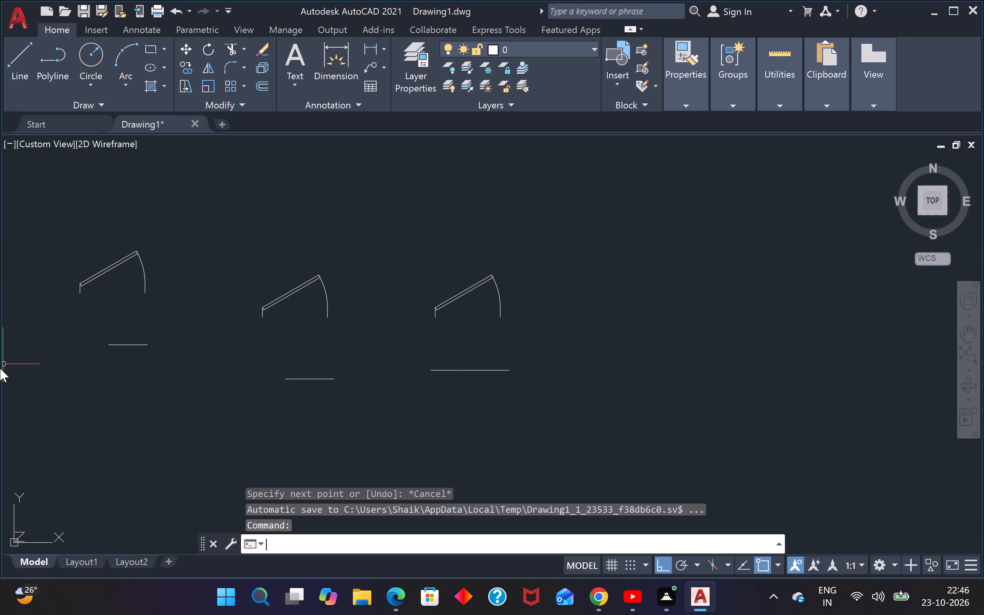
pyautogui.press('Escape')
pyautogui.press('Escape')
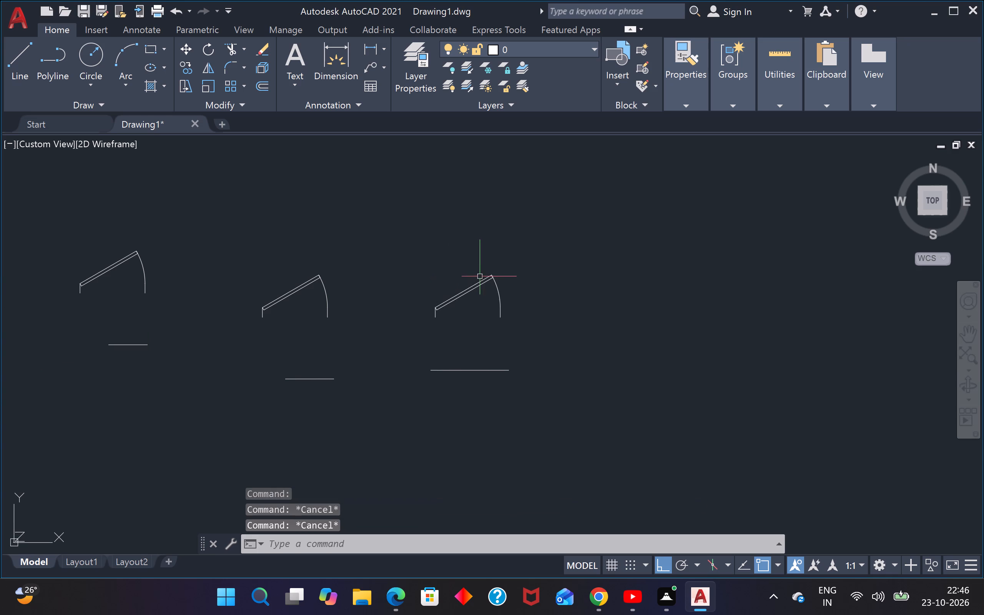
pyautogui.press('Escape')
# Scale the rightmost door block by reference so its overall width matches the 4' line below it.
pyautogui.click(499, 271)
pyautogui.click(472, 299)
pyautogui.write('SC')
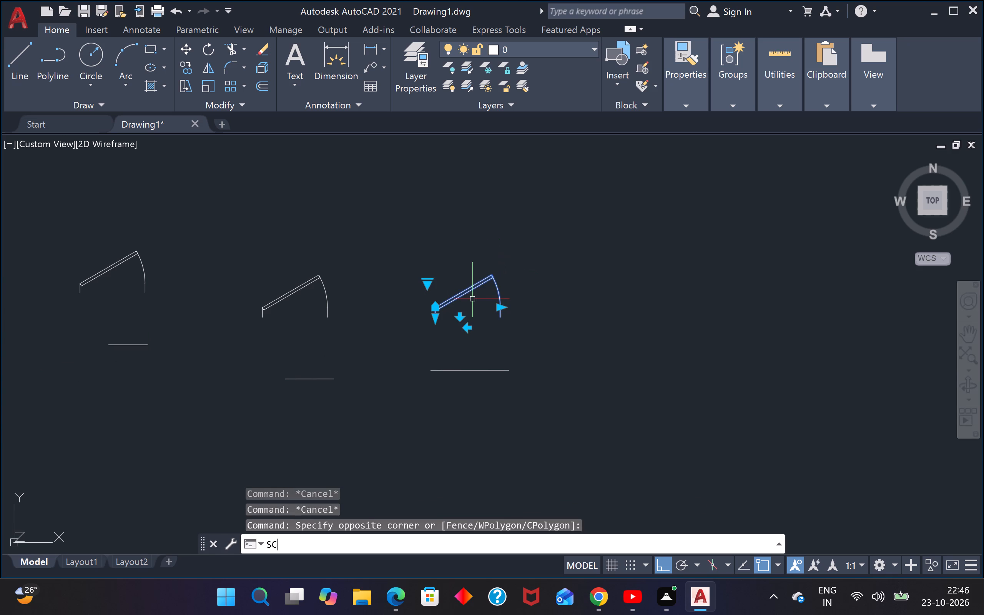
pyautogui.press('space')
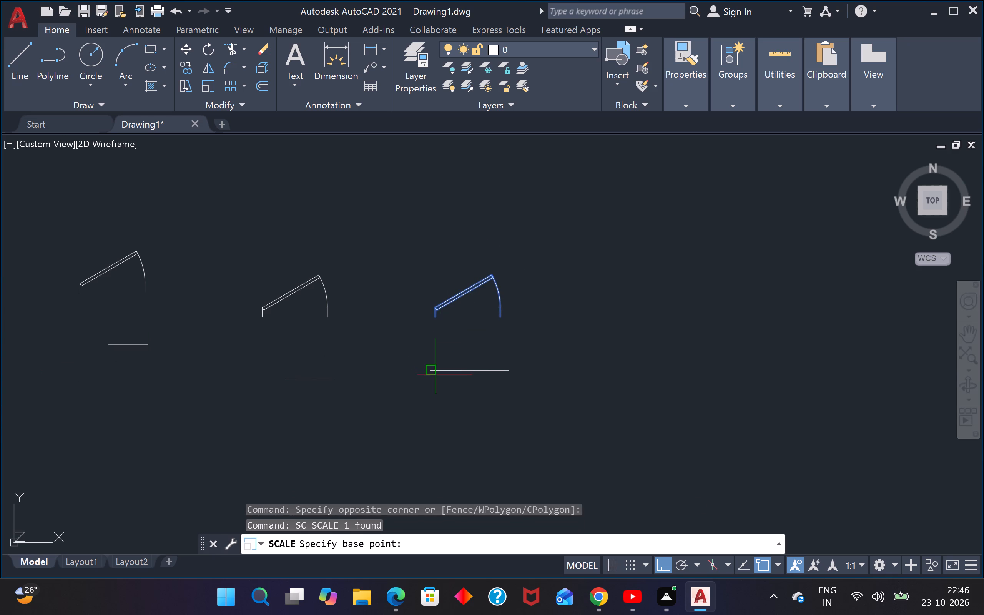
pyautogui.click(433, 370)
pyautogui.write('R')
pyautogui.press('space')
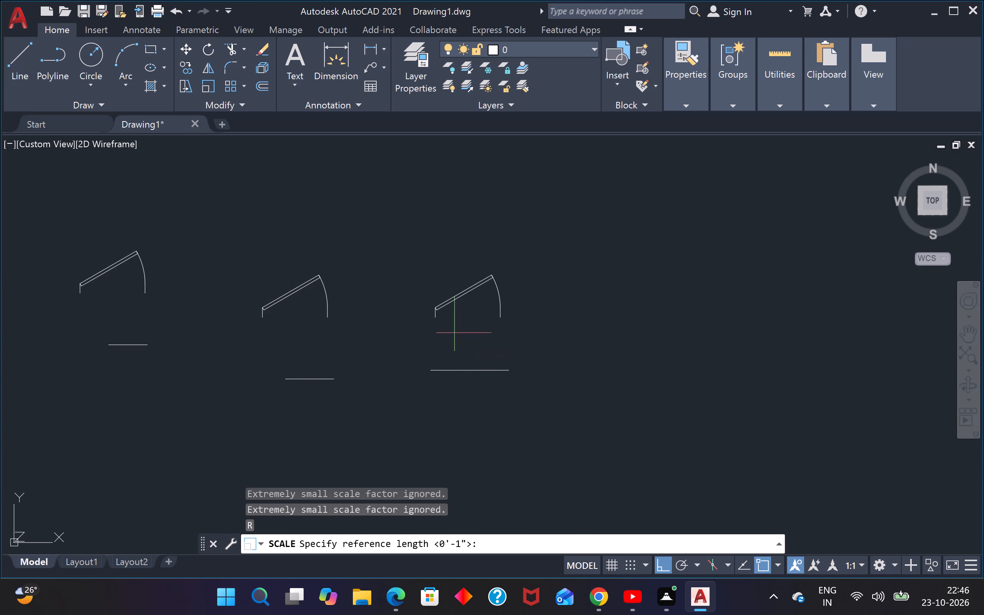
pyautogui.click(437, 319)
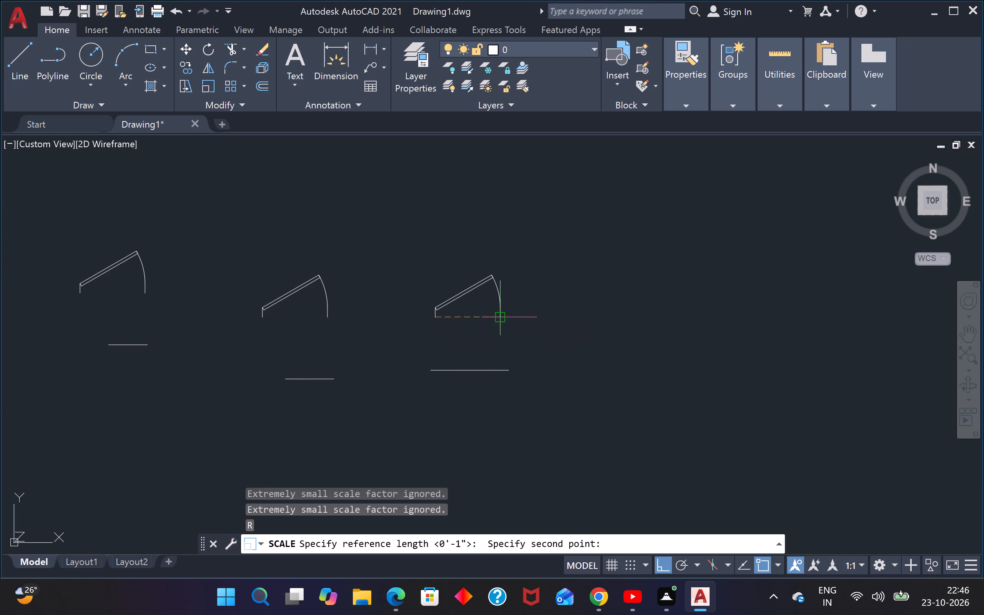
pyautogui.click(495, 316)
pyautogui.click(507, 373)
pyautogui.press('Escape')
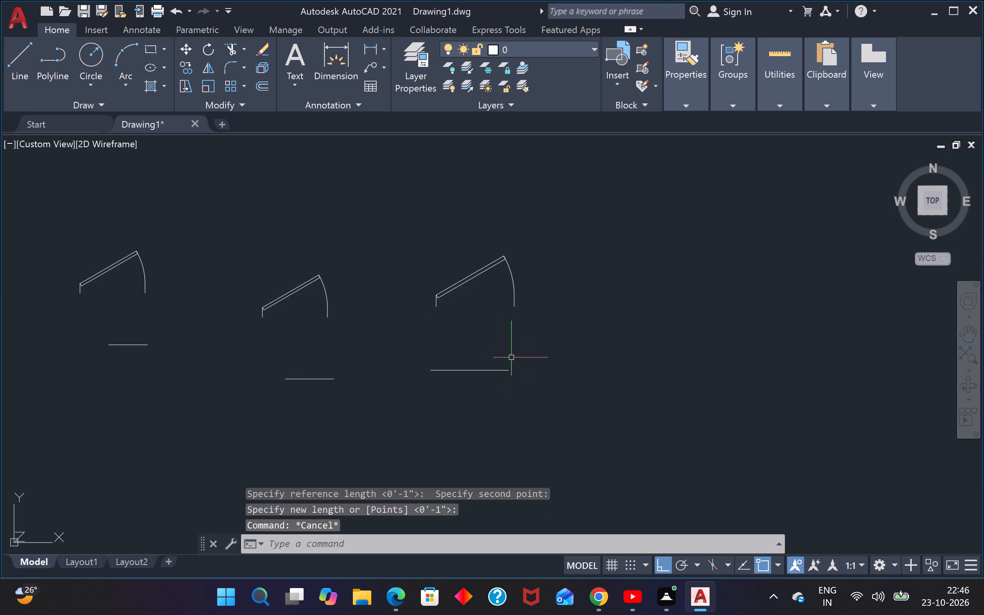
# Scale the middle door block by reference so its overall width matches the 2'6" line below it.
pyautogui.click(344, 258)
pyautogui.click(287, 296)
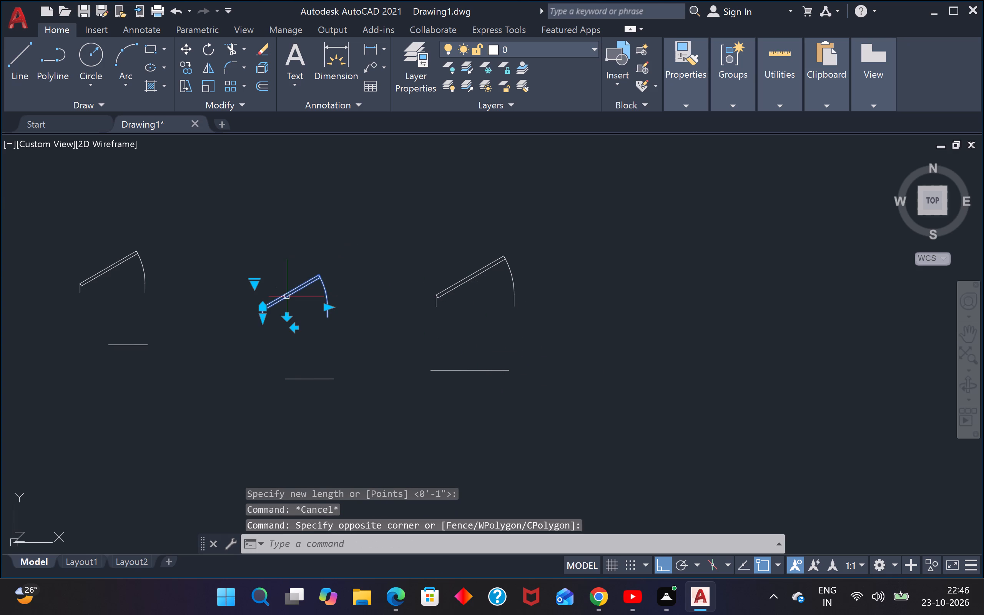
pyautogui.write('SC')
pyautogui.press('space')
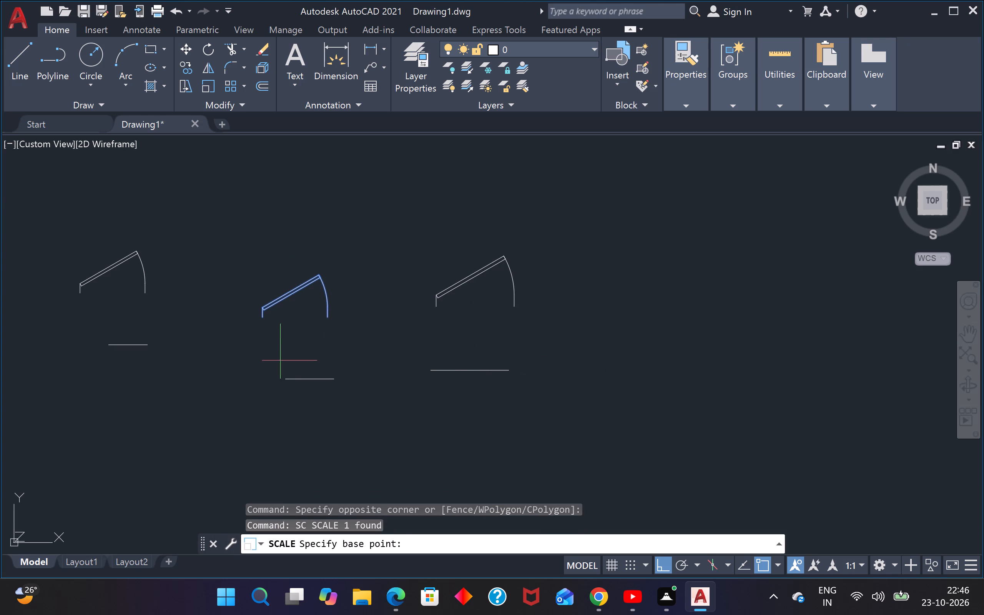
pyautogui.click(289, 376)
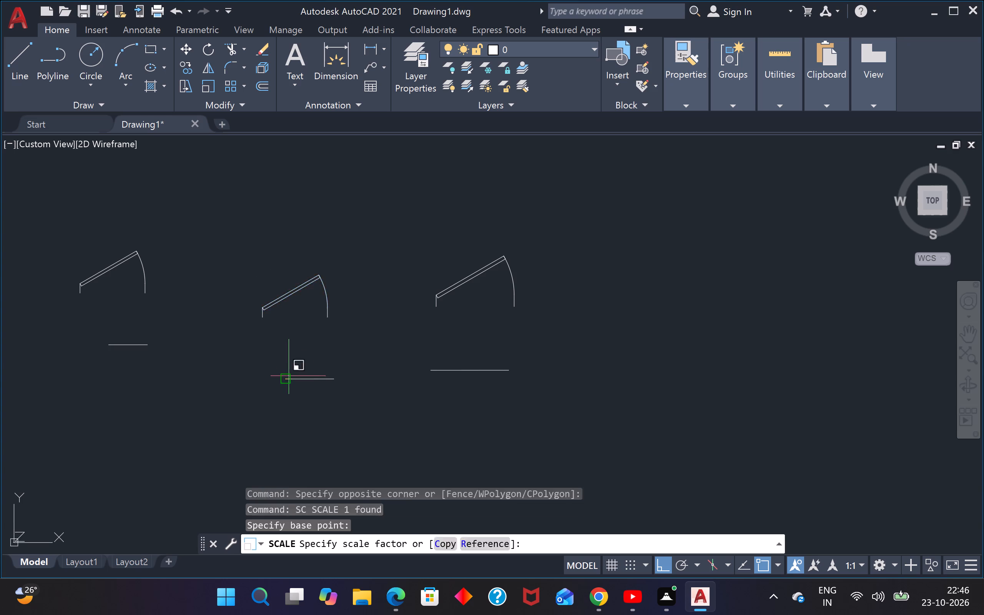
pyautogui.write('R')
pyautogui.press('space')
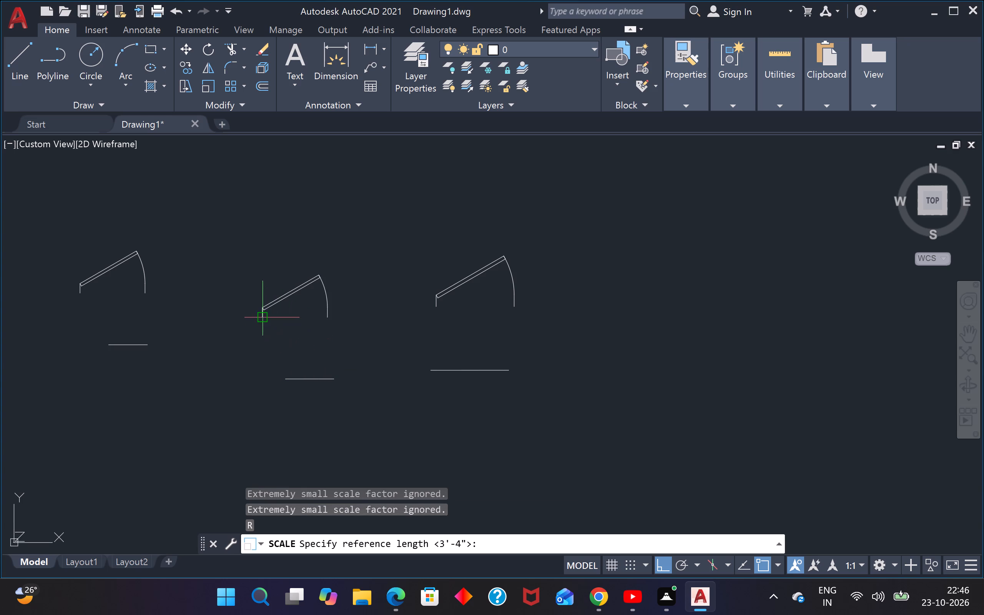
pyautogui.click(262, 319)
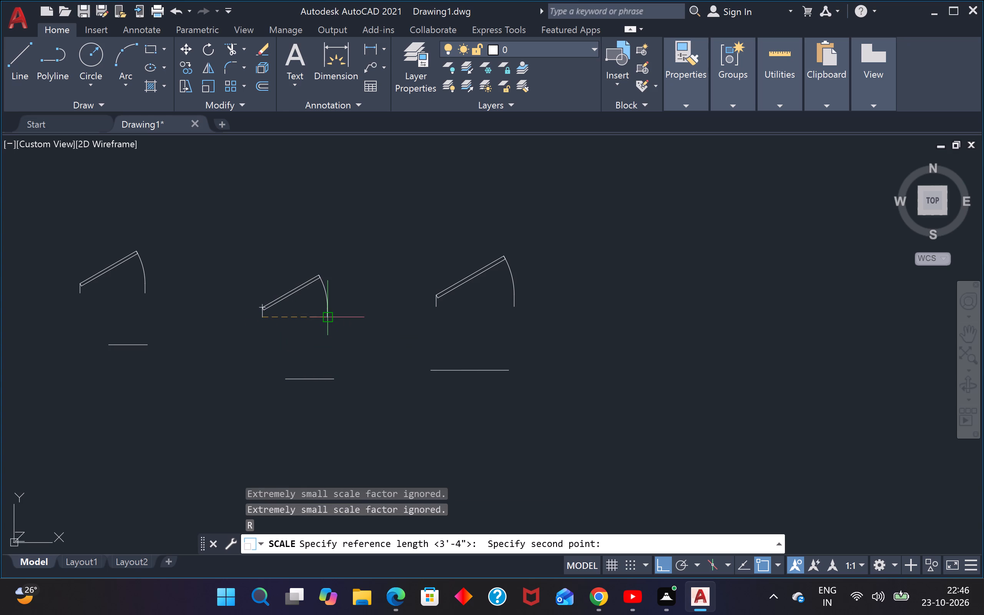
pyautogui.click(326, 319)
pyautogui.click(338, 380)
# Scale the leftmost door block by reference so its overall width matches the 2' line below it.
pyautogui.scroll(-2, 342, 349)
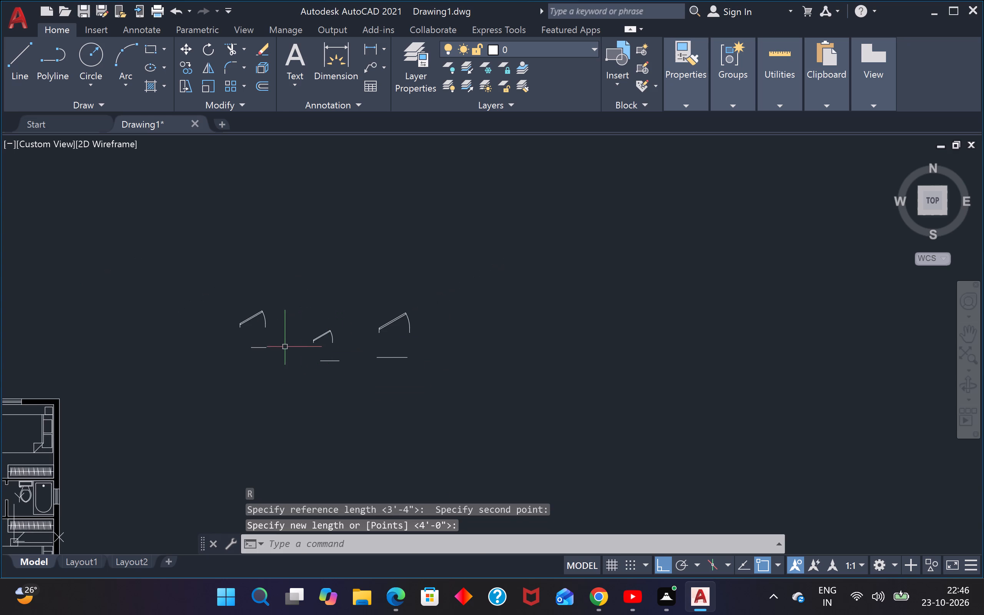
pyautogui.moveTo(294, 347); pyautogui.dragTo(470, 387, button='middle')
pyautogui.scroll(2, 437, 375)
pyautogui.moveTo(465, 252); pyautogui.dragTo(458, 259)
pyautogui.click(401, 324)
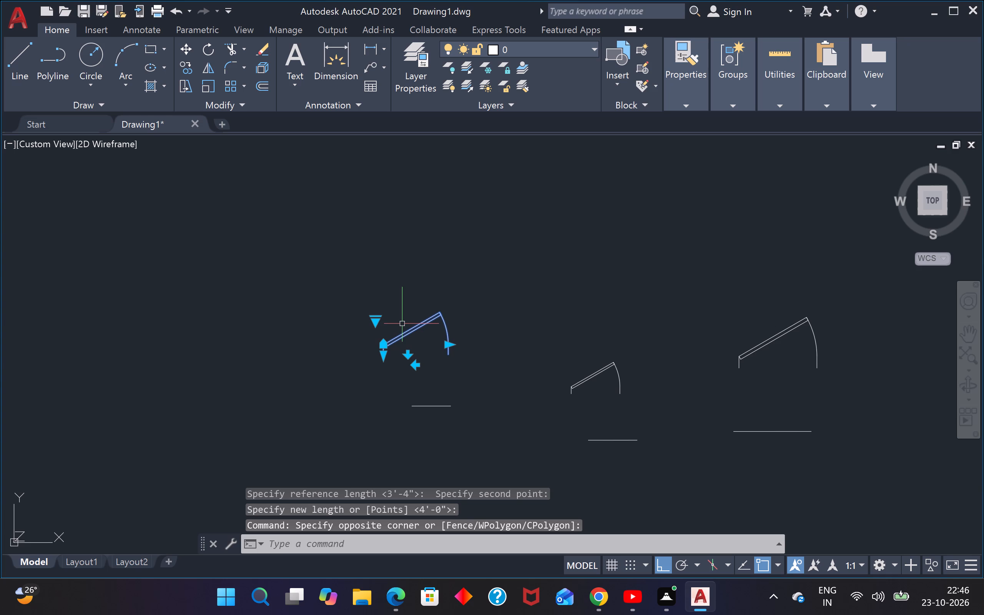
pyautogui.press('s')
pyautogui.press('c')
pyautogui.press('space')
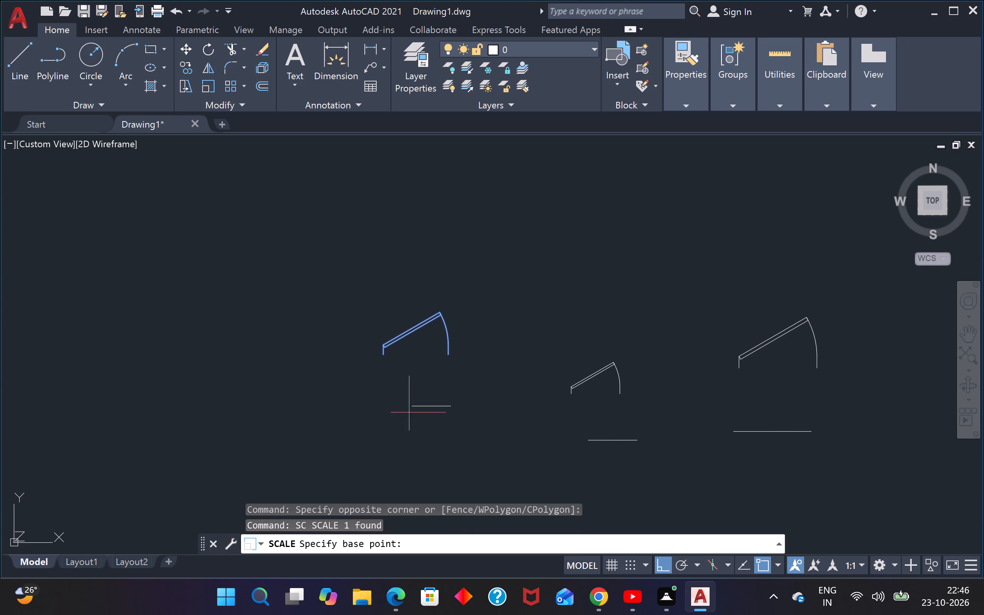
pyautogui.click(414, 405)
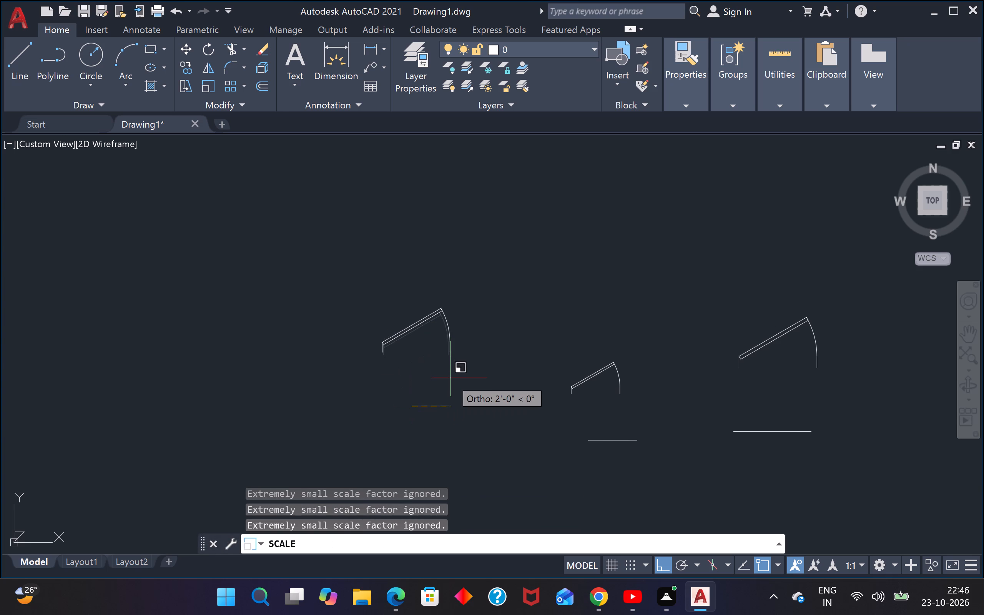
pyautogui.write('R')
pyautogui.press('space')
pyautogui.moveTo(386, 353); pyautogui.dragTo(392, 353)
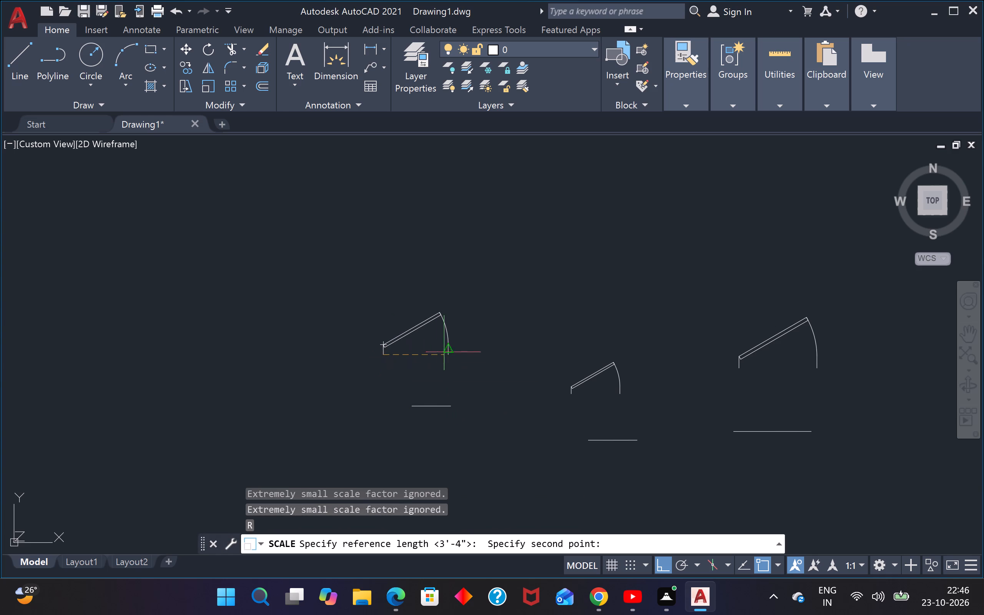
pyautogui.click(445, 354)
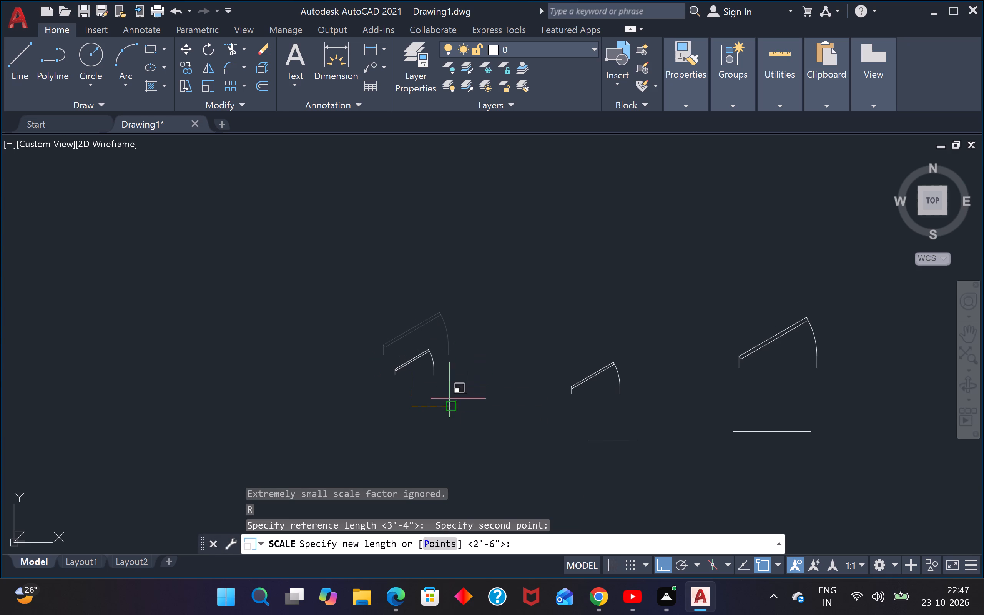
pyautogui.scroll(3, 449, 408)
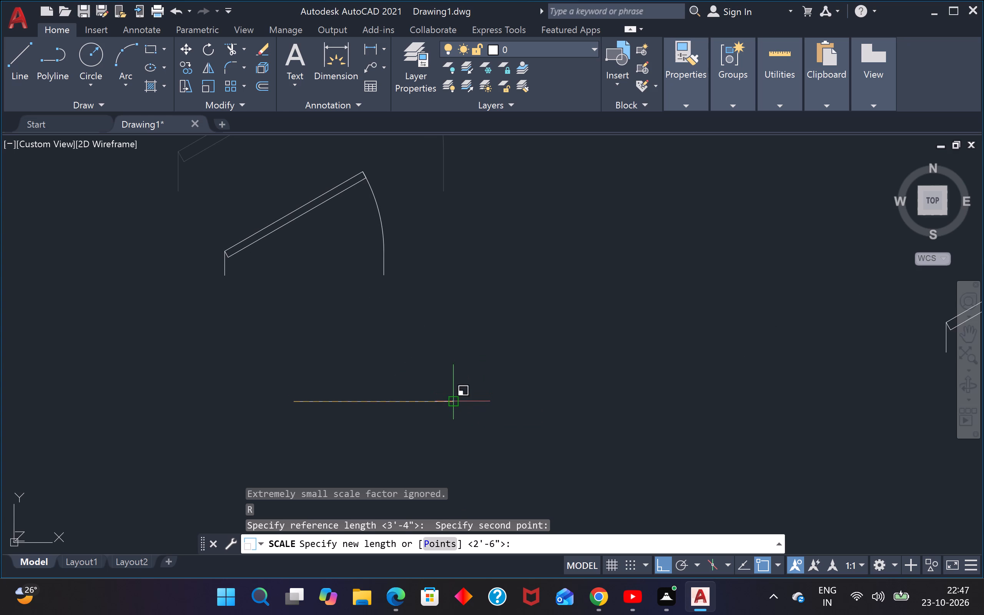
pyautogui.click(452, 406)
# Mirror the 2' door block about a vertical line through its free arc end, keeping the original, to form a double door.
pyautogui.scroll(-5, 468, 399)
pyautogui.moveTo(496, 364); pyautogui.dragTo(417, 362, button='middle')
pyautogui.scroll(2, 455, 367)
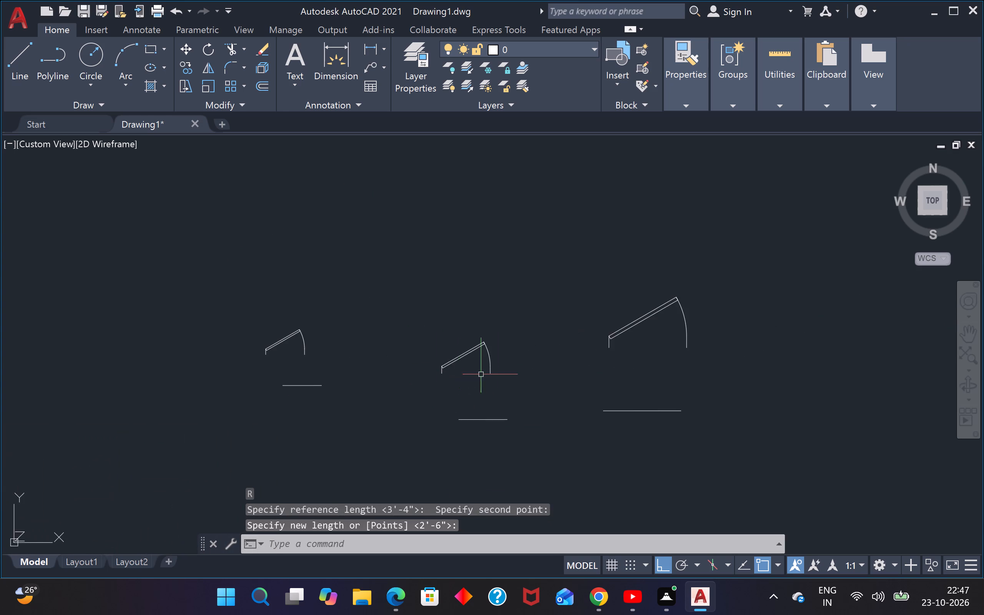
pyautogui.scroll(-3, 504, 360)
pyautogui.moveTo(508, 396); pyautogui.dragTo(480, 381, button='middle')
pyautogui.scroll(1, 473, 349)
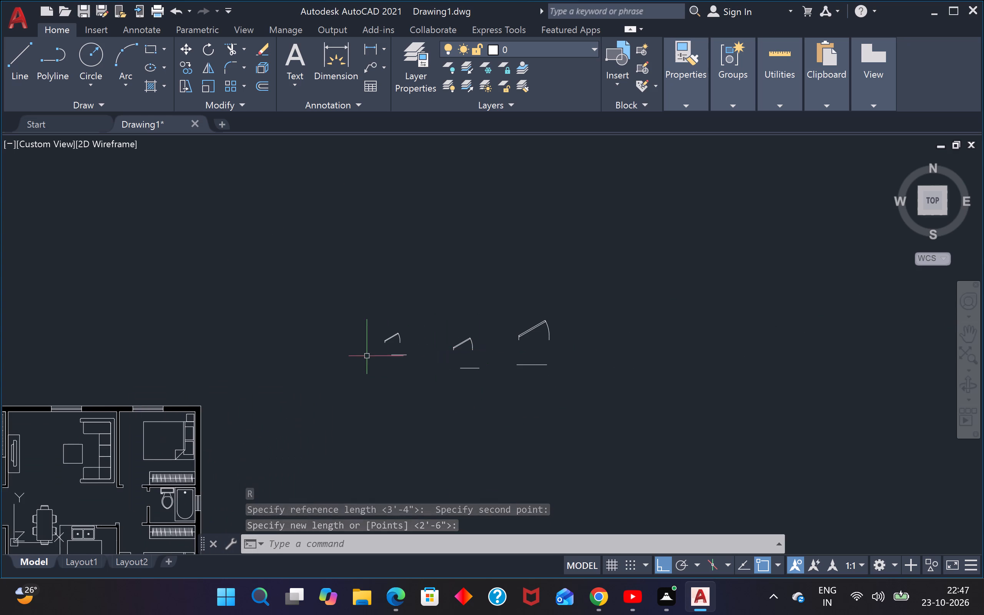
pyautogui.scroll(3, 394, 344)
pyautogui.moveTo(434, 276); pyautogui.dragTo(418, 291)
pyautogui.click(379, 328)
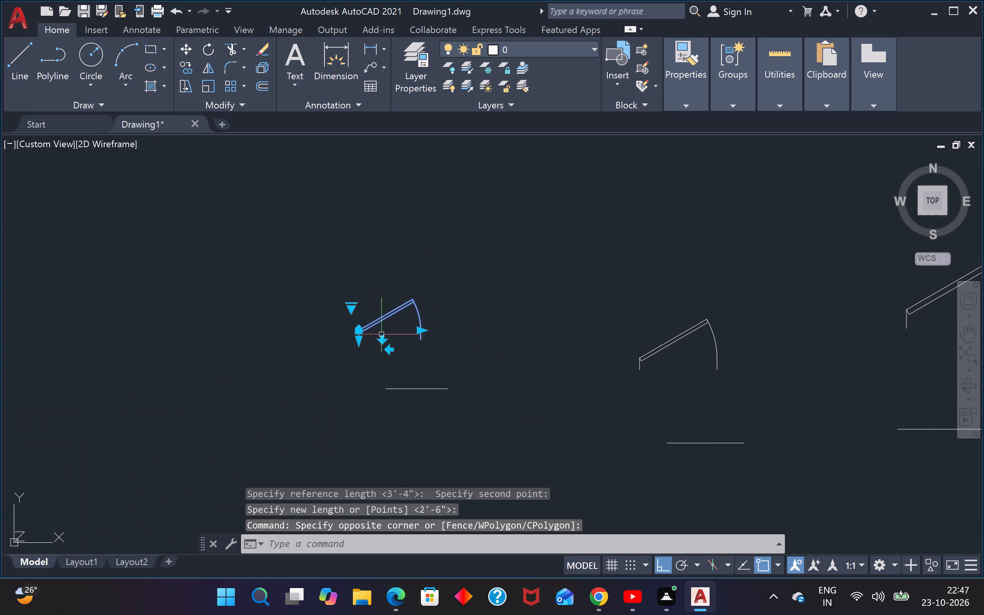
pyautogui.write('MI')
pyautogui.press('Return')
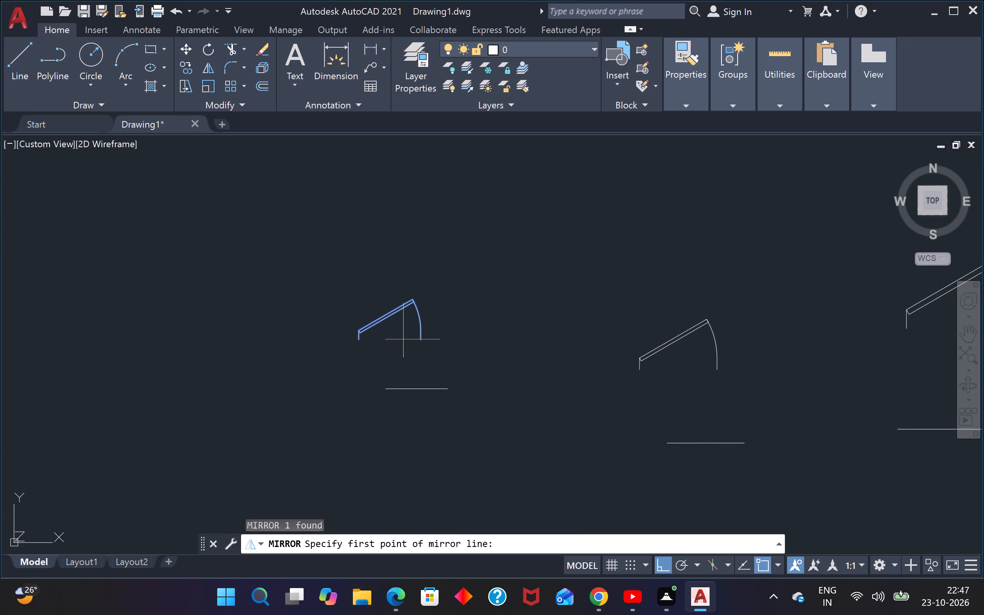
pyautogui.click(420, 343)
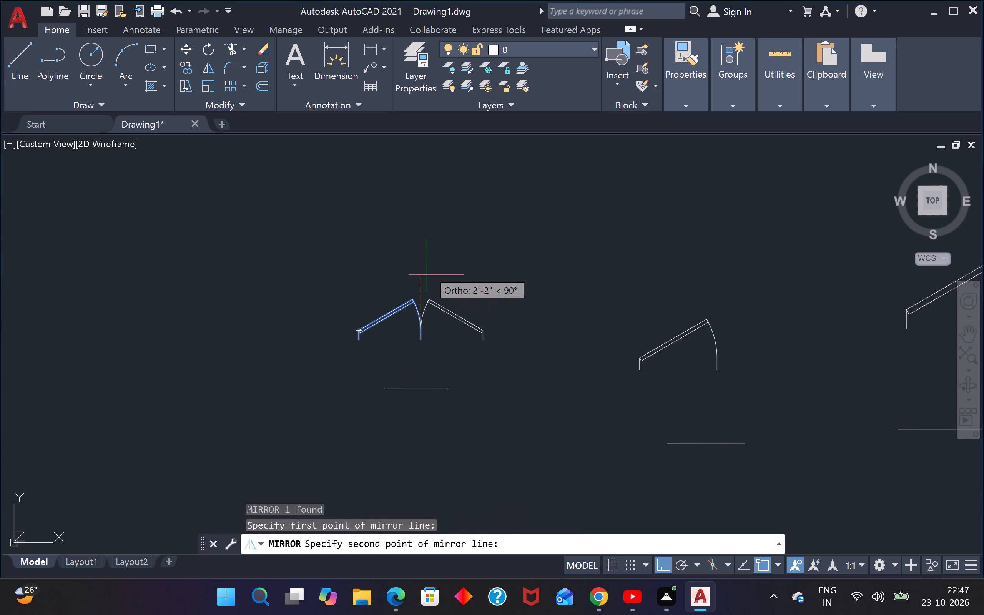
pyautogui.click(430, 252)
pyautogui.press('n')
pyautogui.press('space')
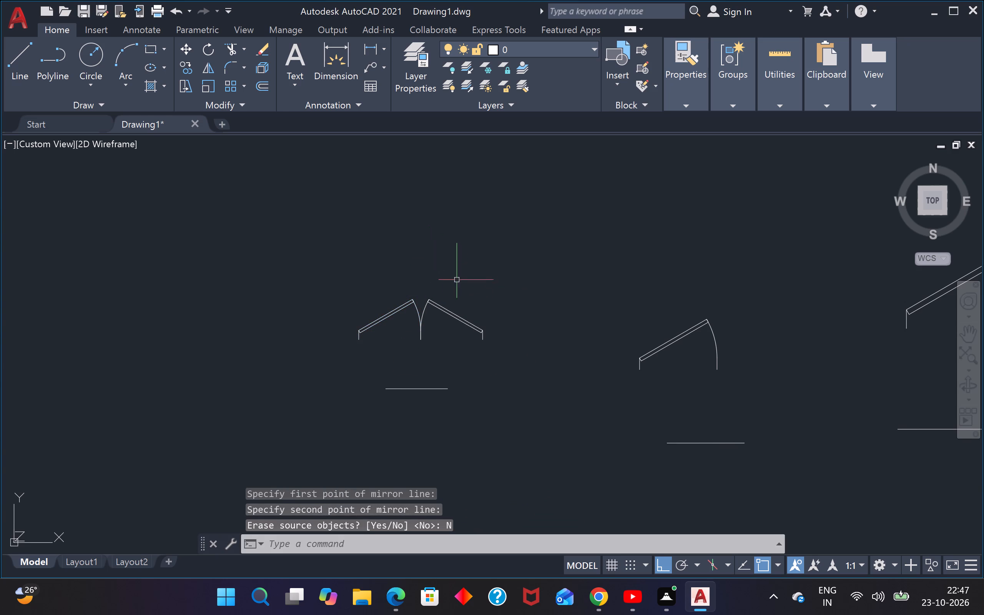
# Copy the double door from its outer lower corner into the entrance opening in the plan's bottom exterior wall.
pyautogui.scroll(-1, 458, 295)
pyautogui.click(473, 298)
pyautogui.click(393, 317)
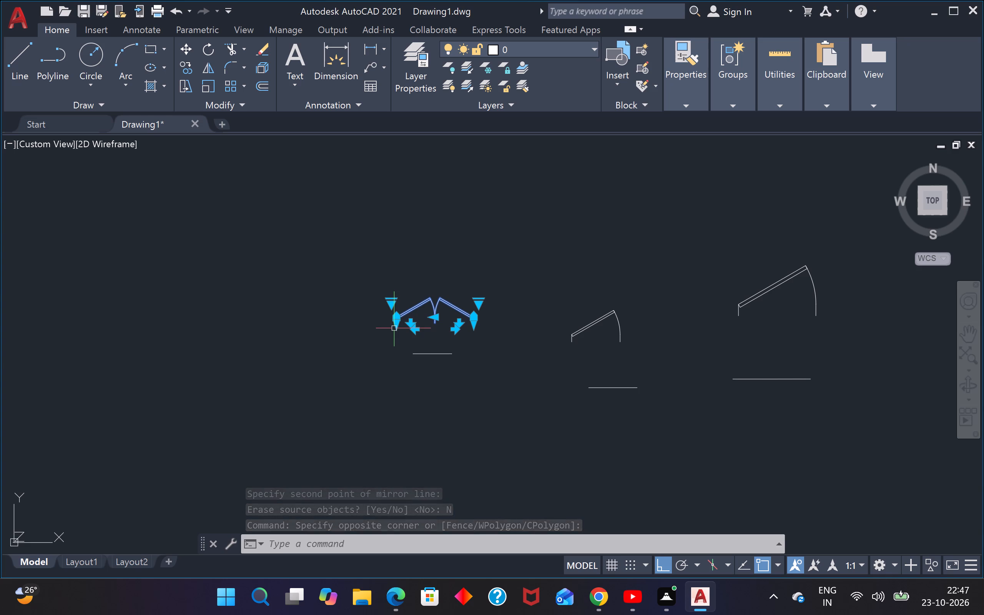
pyautogui.scroll(-2, 395, 328)
pyautogui.scroll(3, 398, 329)
pyautogui.moveTo(382, 341); pyautogui.dragTo(386, 341, button='middle')
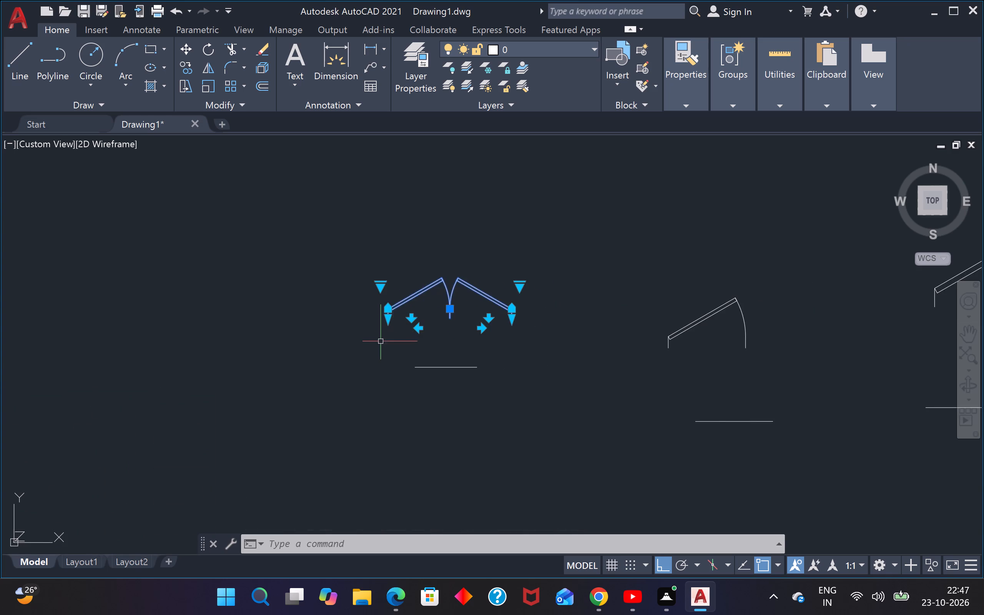
pyautogui.moveTo(386, 341); pyautogui.dragTo(448, 338, button='middle')
pyautogui.scroll(1, 433, 341)
pyautogui.moveTo(433, 341); pyautogui.dragTo(383, 367, button='middle')
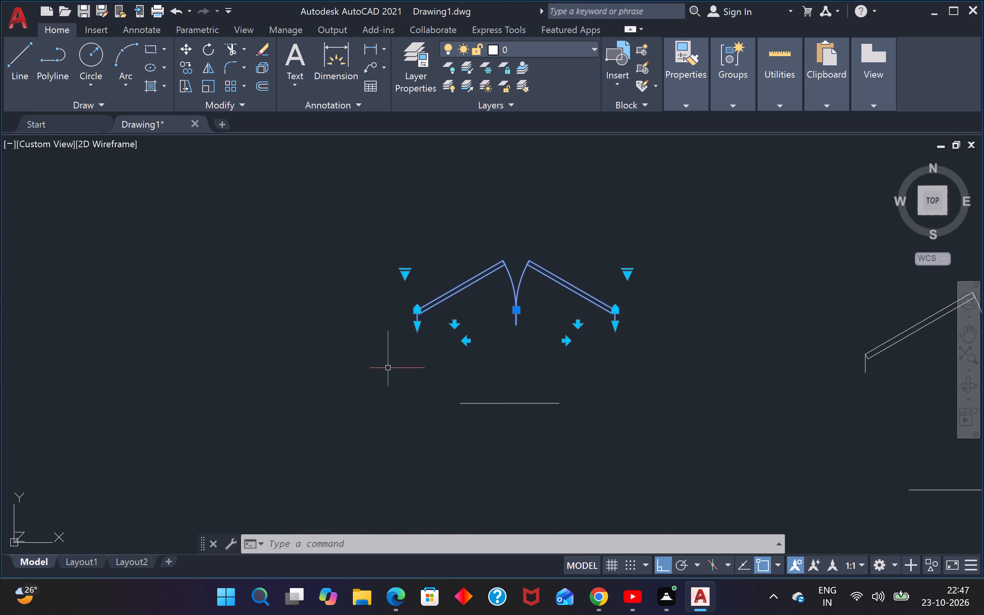
pyautogui.press('c')
pyautogui.press('o')
pyautogui.press('Return')
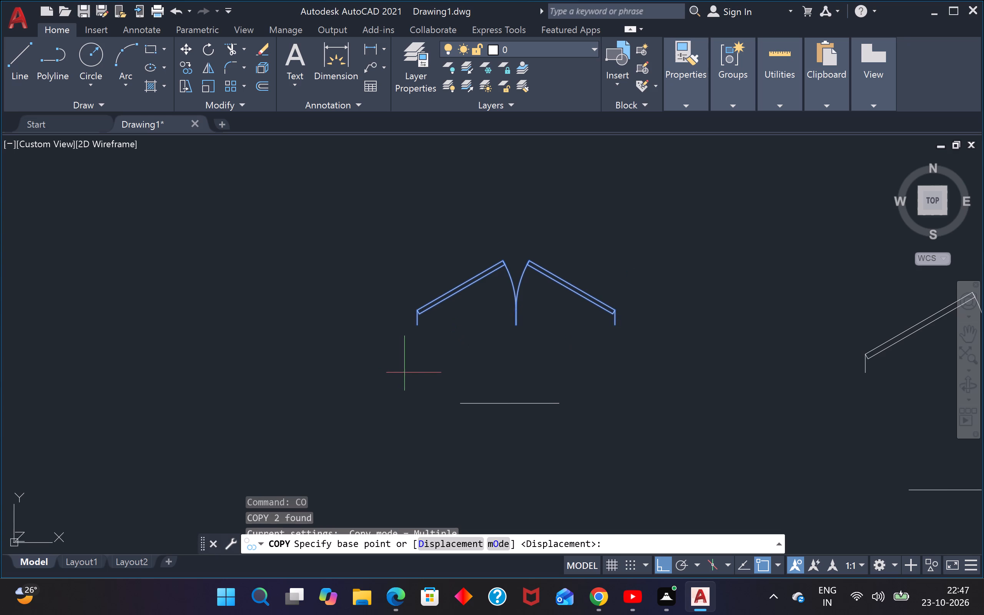
pyautogui.click(420, 326)
pyautogui.scroll(-3, 429, 329)
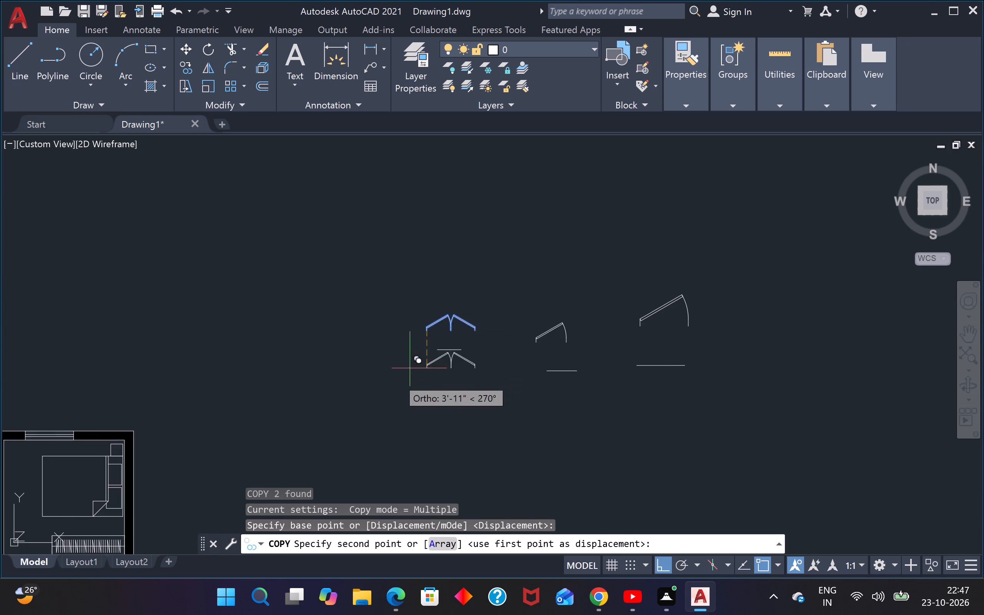
pyautogui.moveTo(376, 377); pyautogui.dragTo(571, 281, button='middle')
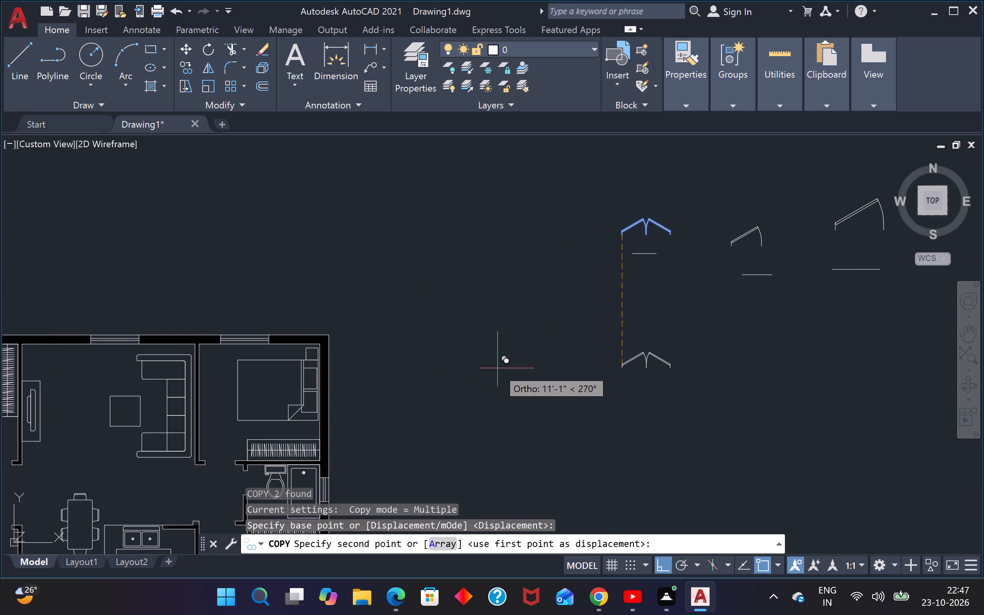
pyautogui.press('F8')
pyautogui.scroll(-3, 530, 311)
pyautogui.scroll(2, 436, 404)
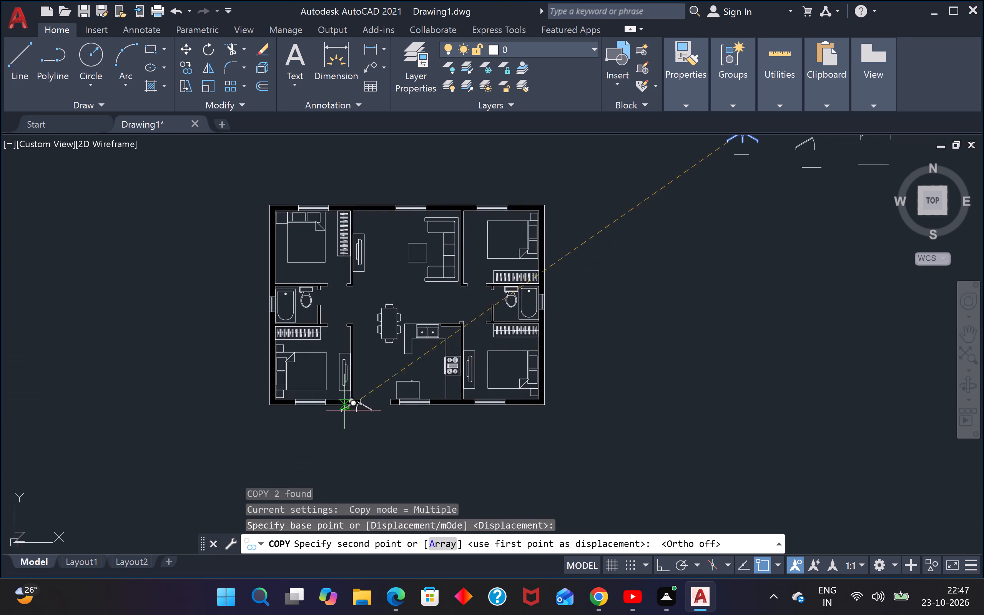
pyautogui.scroll(4, 357, 407)
pyautogui.click(374, 397)
pyautogui.scroll(-3, 394, 381)
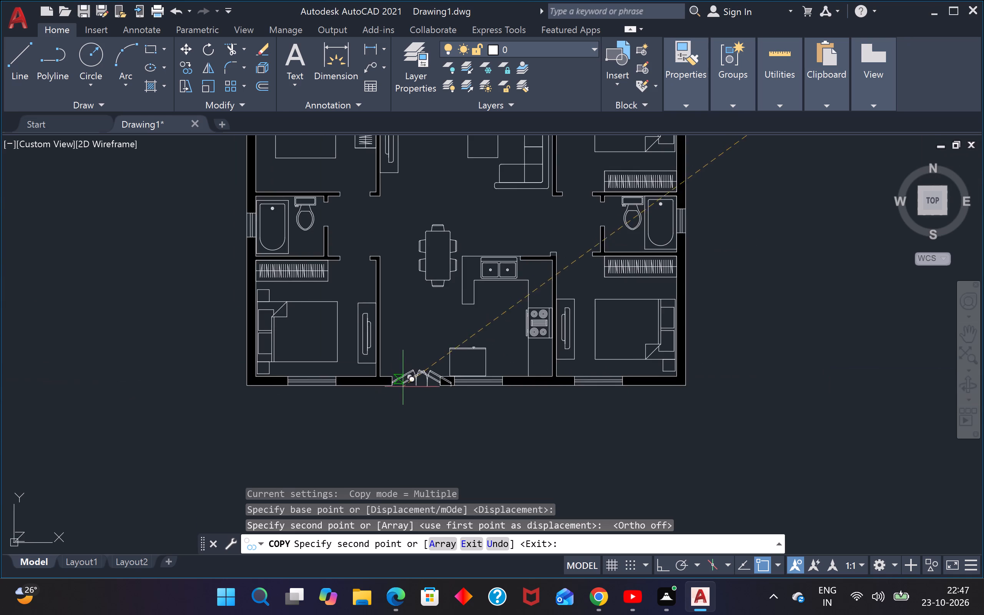
pyautogui.scroll(-3, 454, 366)
pyautogui.moveTo(521, 312); pyautogui.dragTo(490, 390, button='middle')
pyautogui.press('Escape')
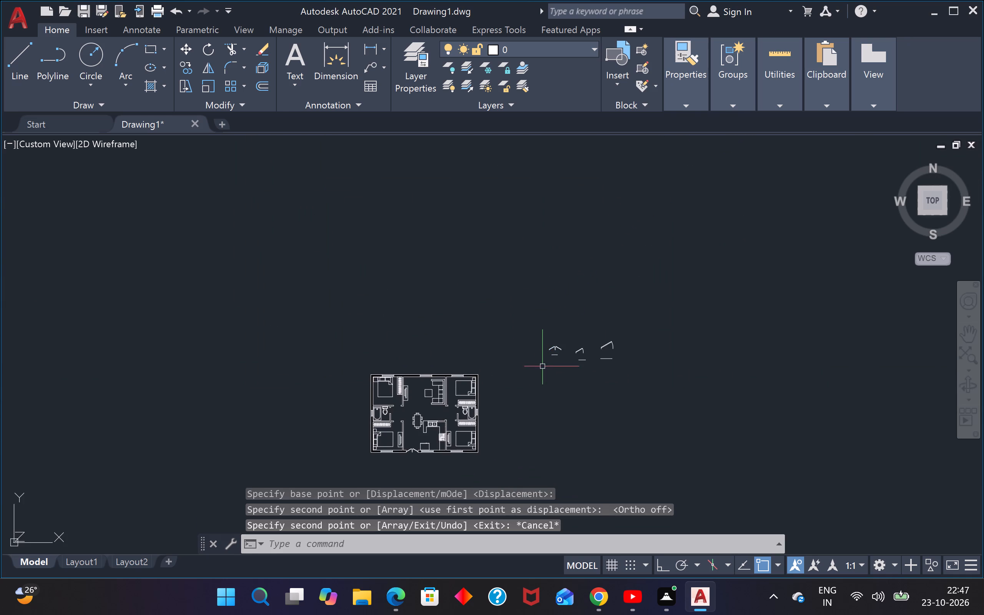
# Rotate the original double door outside the plan 90° clockwise about its right-hand hinge end.
pyautogui.scroll(3, 538, 366)
pyautogui.moveTo(647, 261); pyautogui.dragTo(633, 269)
pyautogui.click(578, 306)
pyautogui.write('RO')
pyautogui.press('Return')
pyautogui.scroll(4, 608, 307)
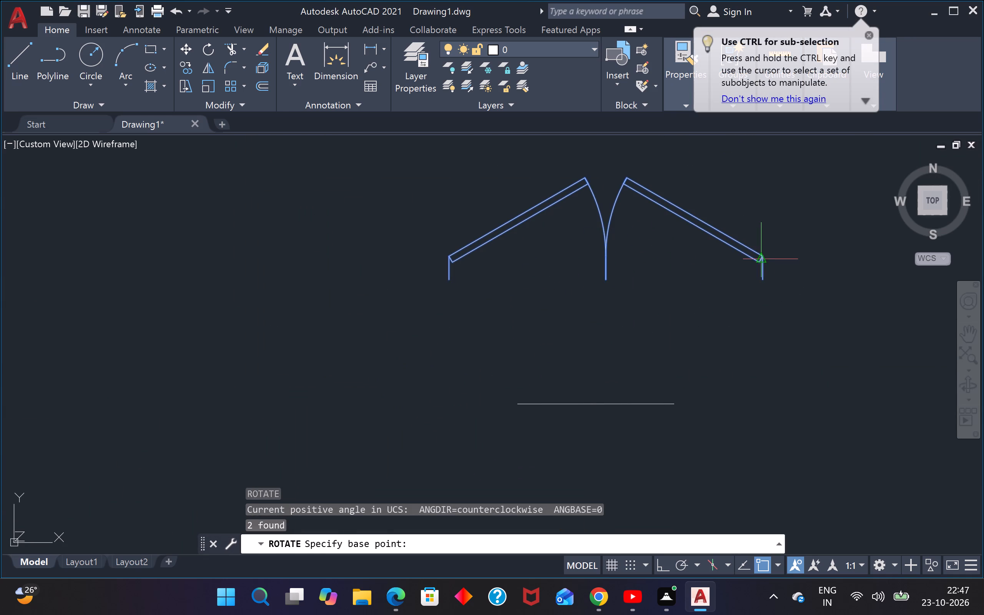
pyautogui.click(760, 259)
pyautogui.scroll(-3, 667, 406)
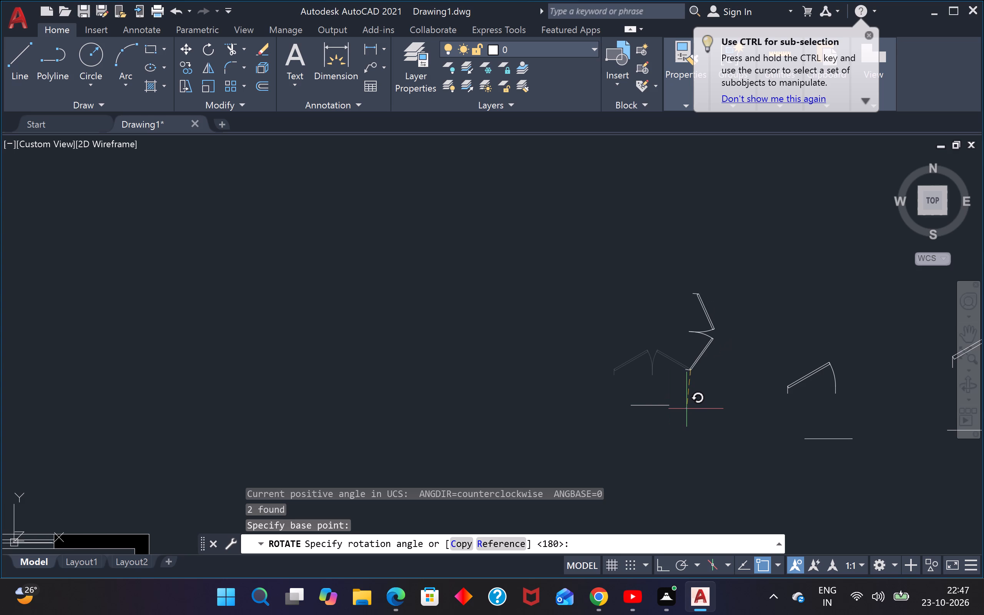
pyautogui.press('F8')
pyautogui.click(701, 406)
pyautogui.press('Escape')
pyautogui.press('Escape')
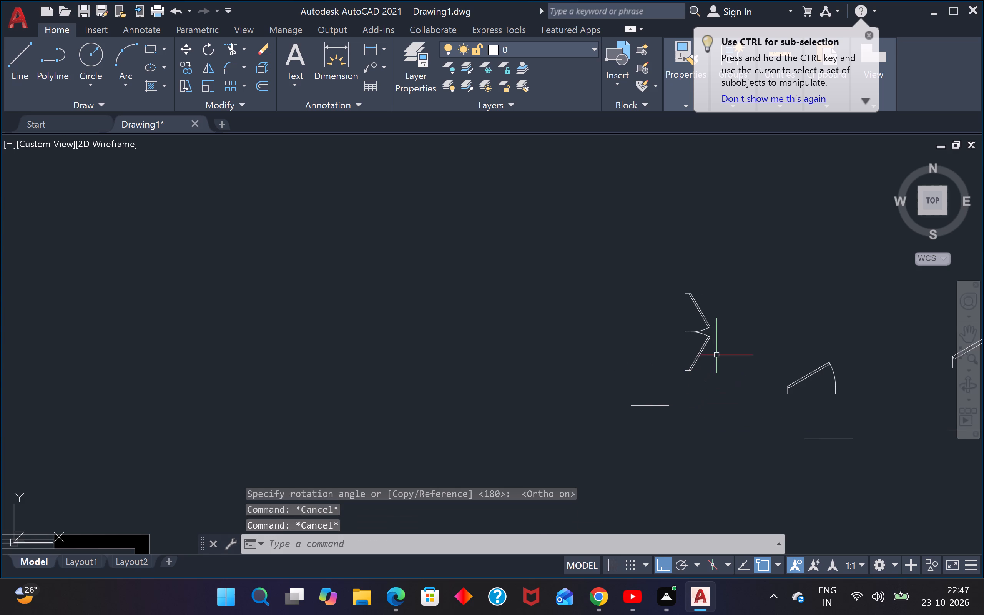
# Copy the lower leaf of the rotated 2' double door from its hinge end into the right-hand bathroom's door opening.
pyautogui.moveTo(716, 355); pyautogui.dragTo(711, 355)
pyautogui.click(663, 386)
pyautogui.press('c')
pyautogui.press('o')
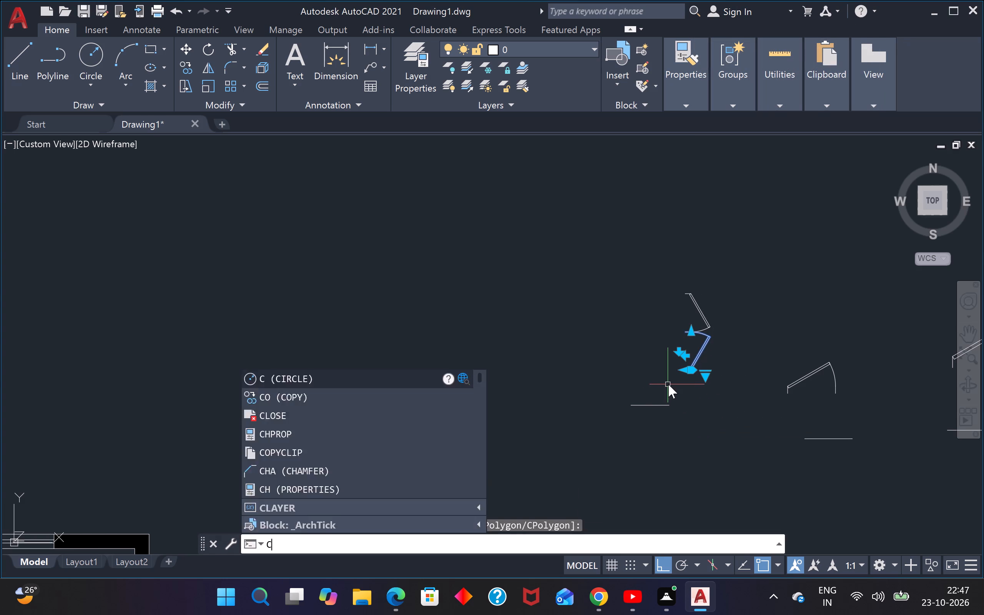
pyautogui.press('Return')
pyautogui.scroll(3, 683, 364)
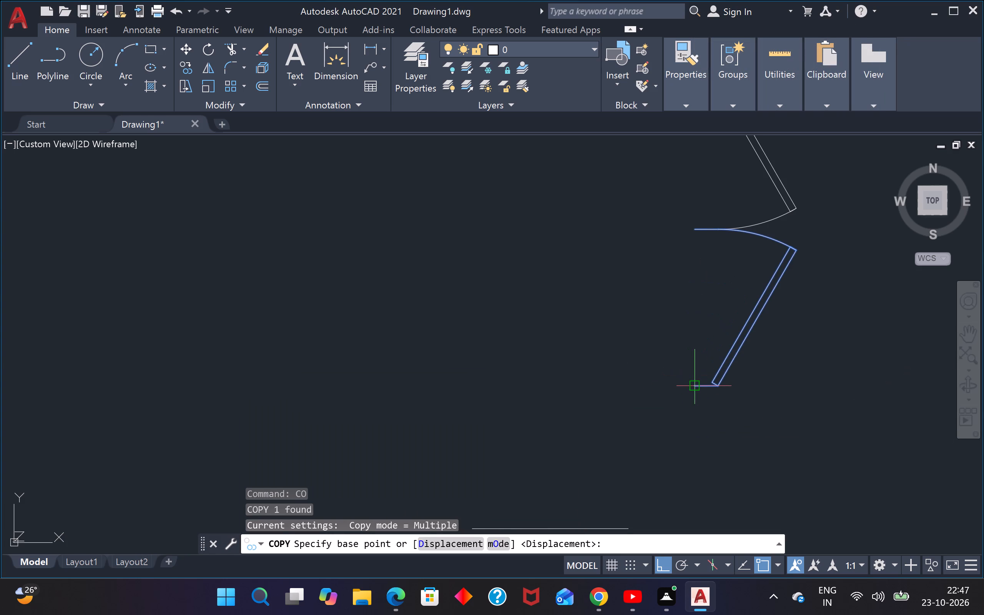
pyautogui.click(694, 387)
pyautogui.scroll(-4, 695, 383)
pyautogui.press('F8')
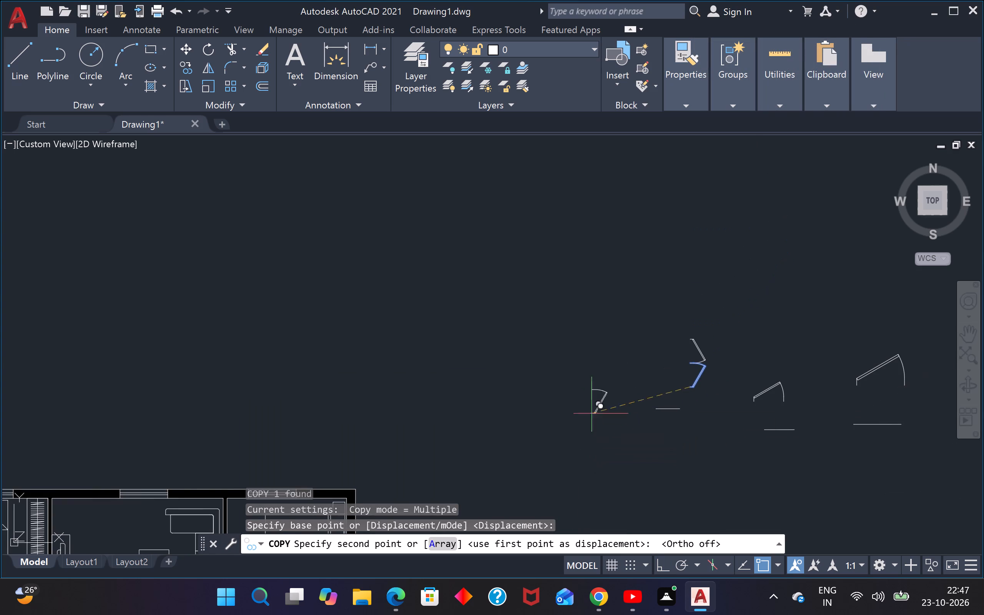
pyautogui.scroll(-3, 602, 397)
pyautogui.scroll(4, 519, 480)
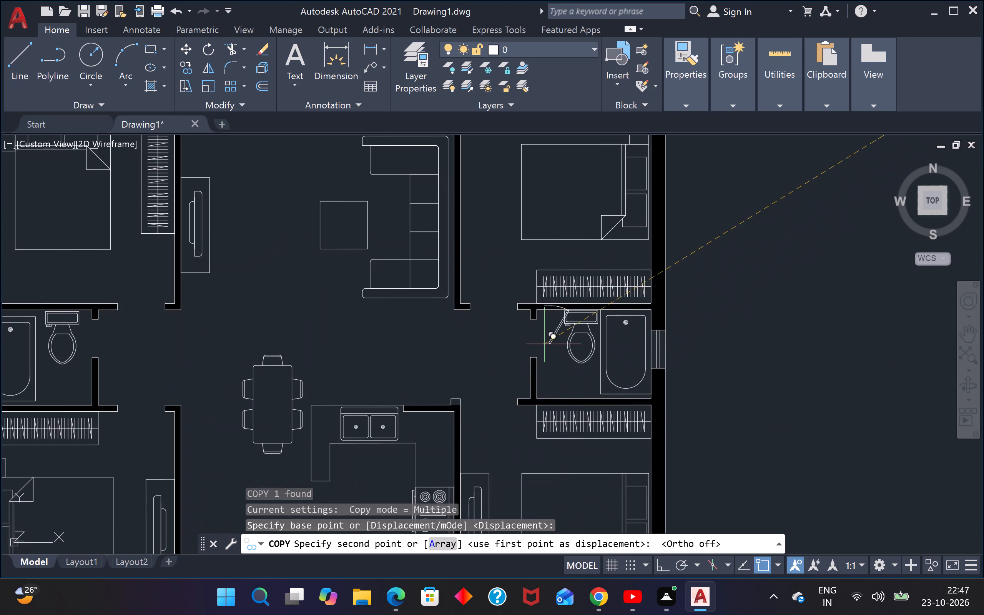
pyautogui.scroll(3, 526, 345)
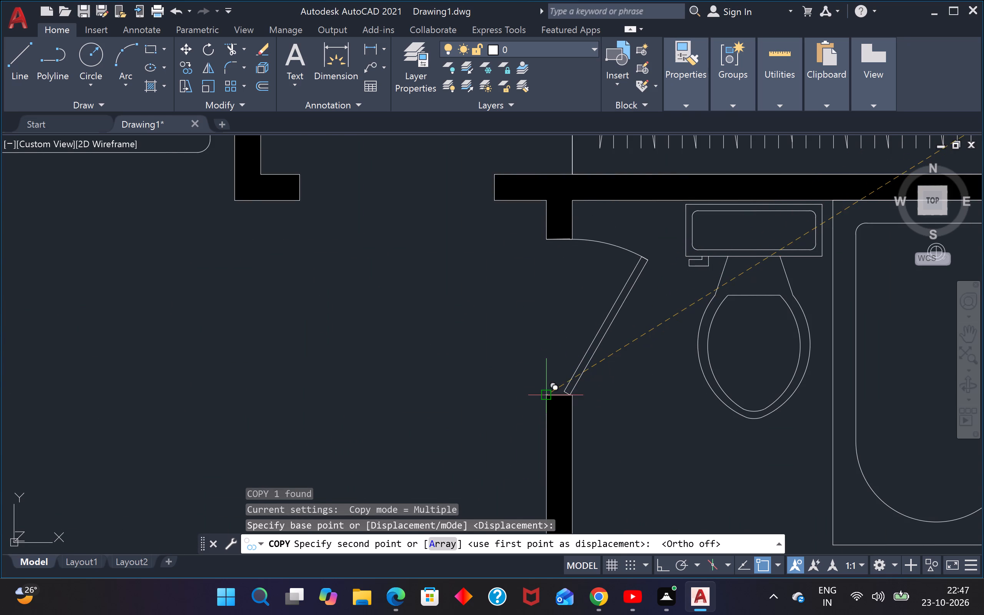
pyautogui.click(549, 397)
# Place another copy of the 2' door leaf in the left-hand bathroom's door opening, hinged at its lower jamb.
pyautogui.scroll(-3, 550, 392)
pyautogui.scroll(-2, 304, 424)
pyautogui.scroll(4, 211, 415)
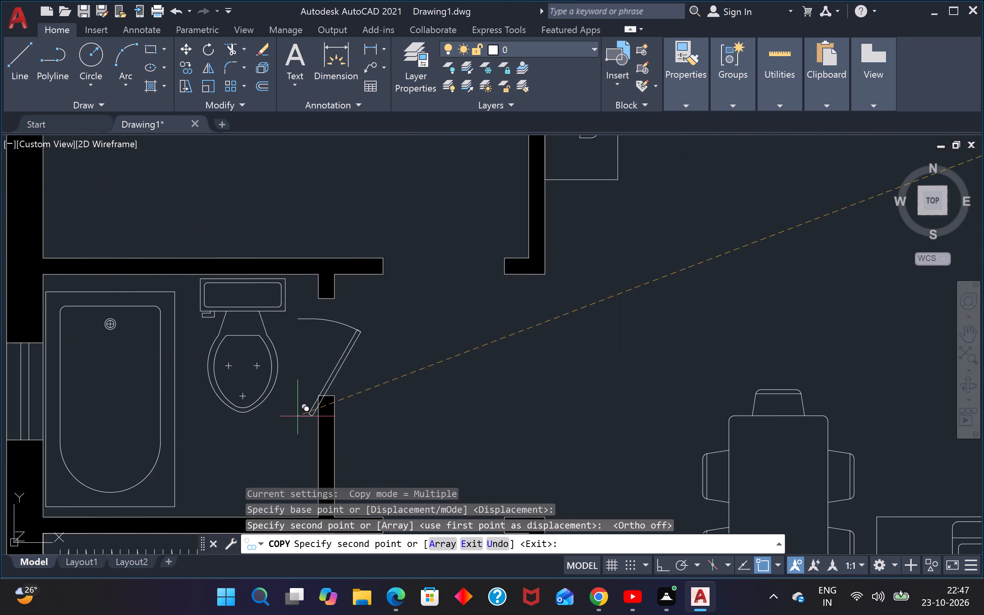
pyautogui.scroll(3, 301, 396)
pyautogui.click(367, 394)
pyautogui.scroll(-2, 386, 399)
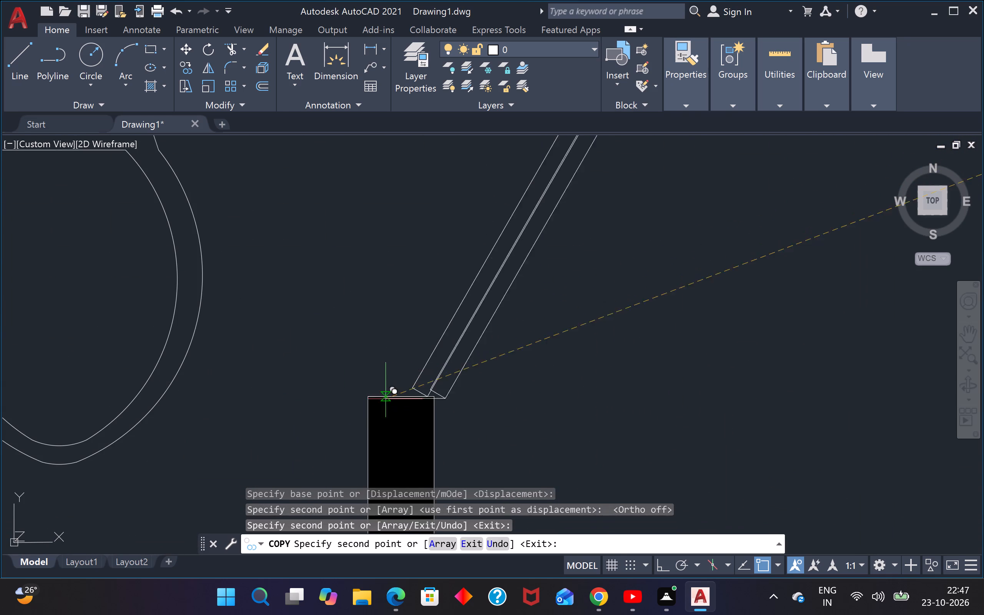
pyautogui.scroll(-1, 386, 401)
pyautogui.scroll(-4, 507, 416)
pyautogui.scroll(-1, 540, 384)
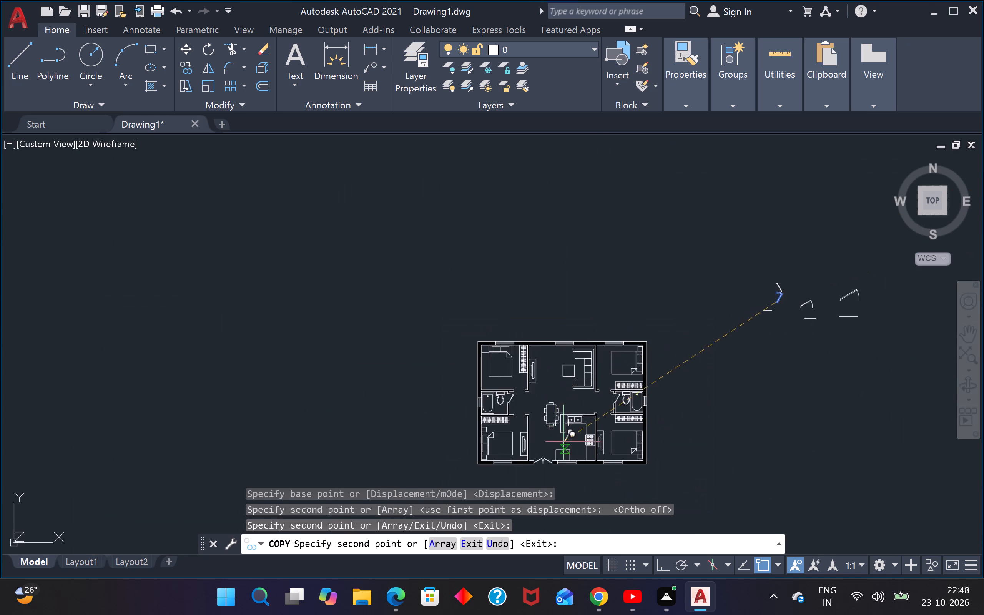
pyautogui.scroll(2, 566, 454)
pyautogui.moveTo(558, 422); pyautogui.dragTo(506, 438, button='middle')
pyautogui.scroll(-2, 560, 427)
pyautogui.press('Escape')
# Copy the 2'6" door block from its lower hinge end onto the wall end at the upper-right bedroom's opening.
pyautogui.scroll(2, 799, 298)
pyautogui.moveTo(788, 274); pyautogui.dragTo(779, 280)
pyautogui.click(753, 299)
pyautogui.press('c')
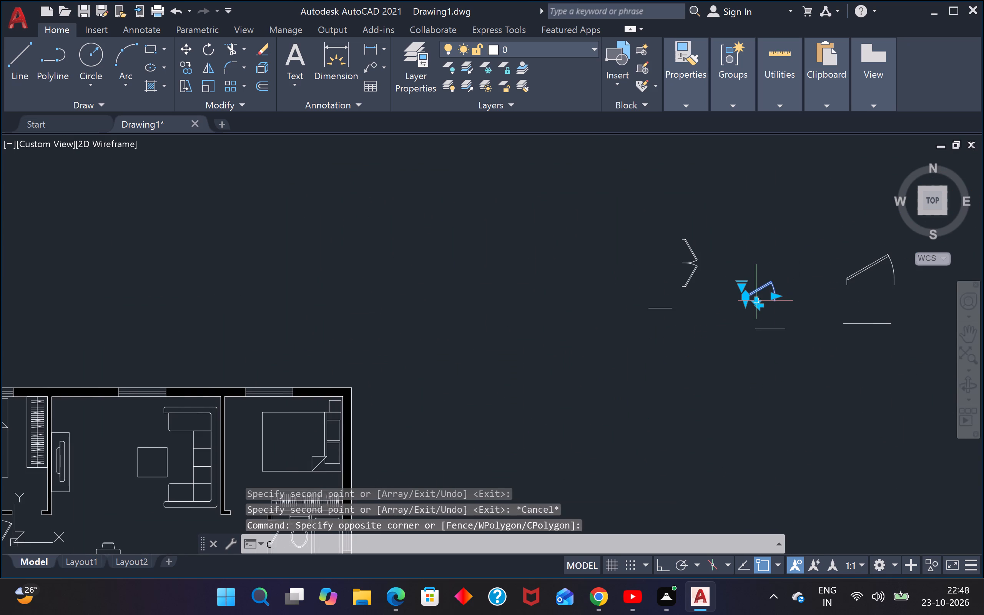
pyautogui.press('o')
pyautogui.press('Return')
pyautogui.scroll(4, 759, 313)
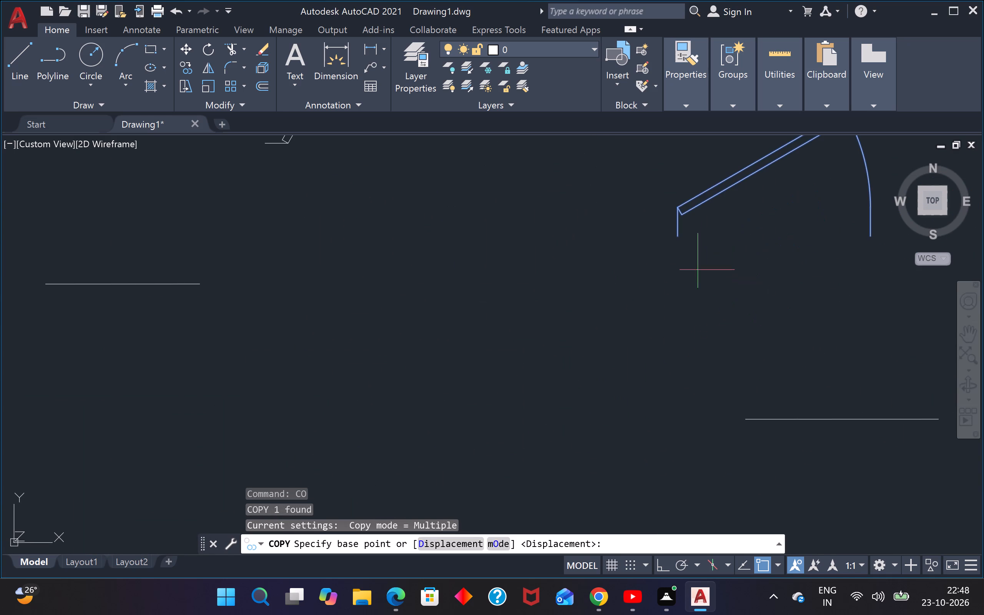
pyautogui.click(681, 233)
pyautogui.scroll(-6, 681, 234)
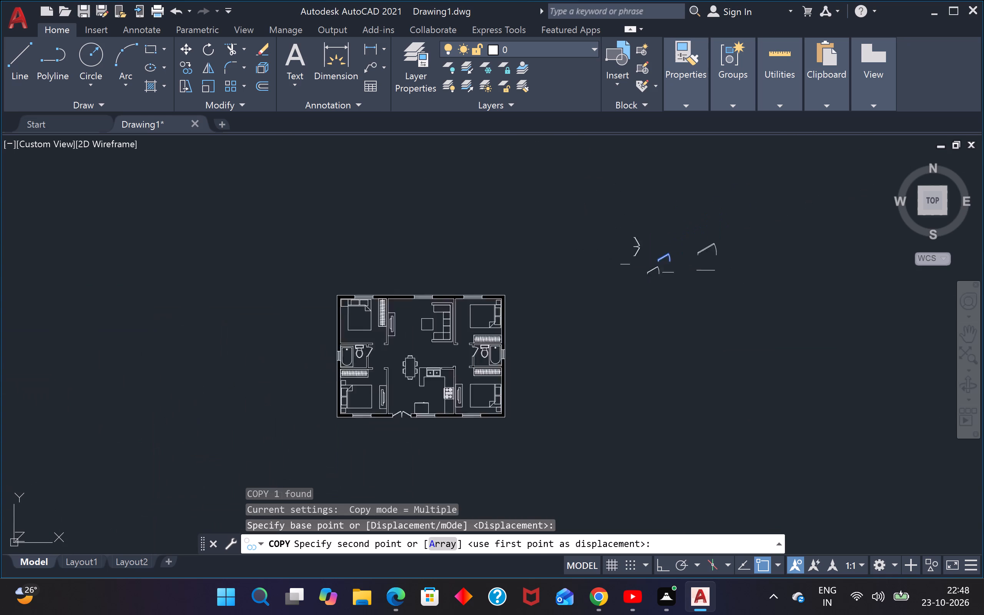
pyautogui.scroll(-1, 646, 276)
pyautogui.scroll(3, 505, 326)
pyautogui.scroll(4, 600, 304)
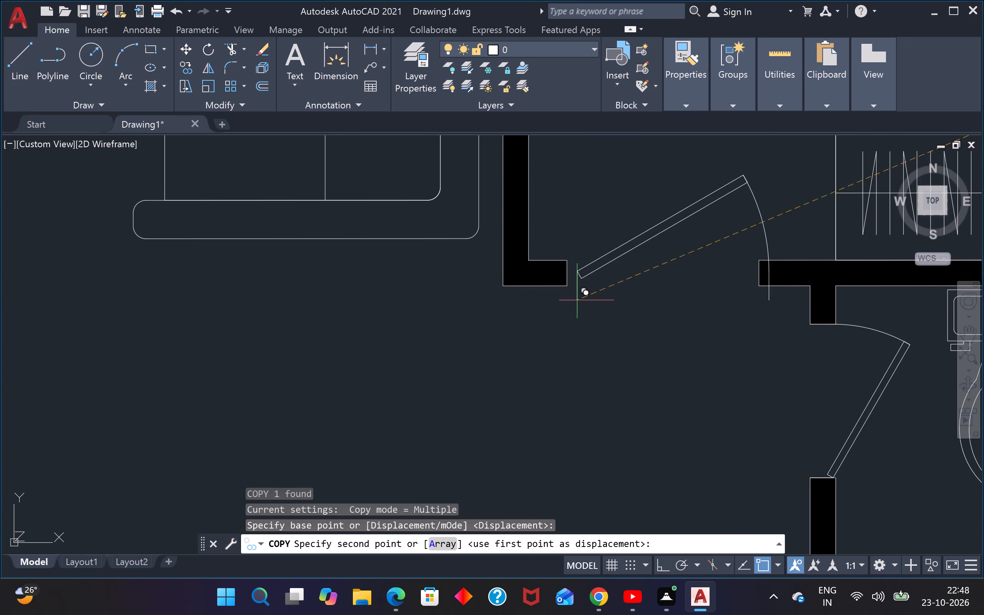
pyautogui.click(571, 287)
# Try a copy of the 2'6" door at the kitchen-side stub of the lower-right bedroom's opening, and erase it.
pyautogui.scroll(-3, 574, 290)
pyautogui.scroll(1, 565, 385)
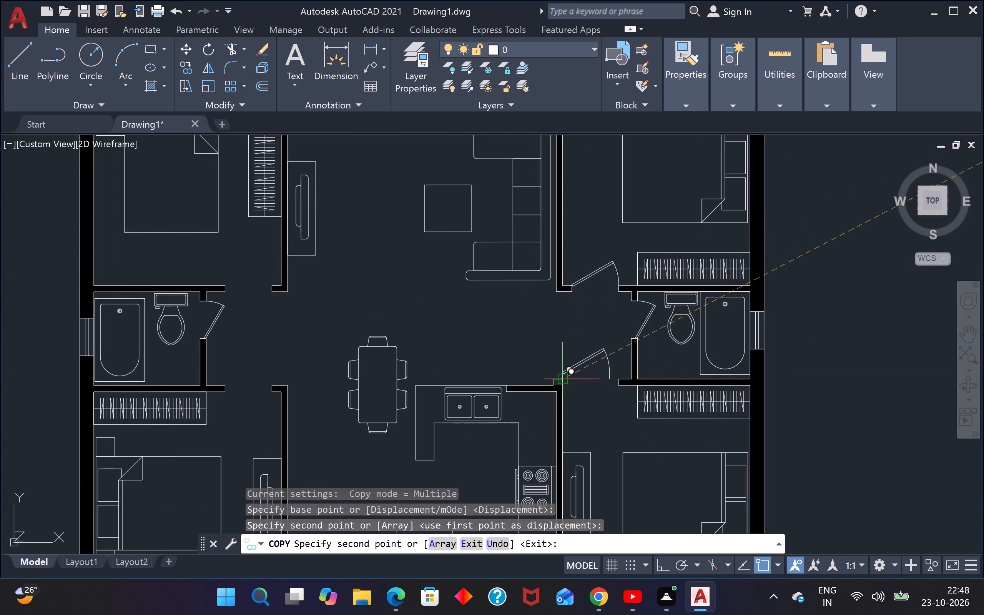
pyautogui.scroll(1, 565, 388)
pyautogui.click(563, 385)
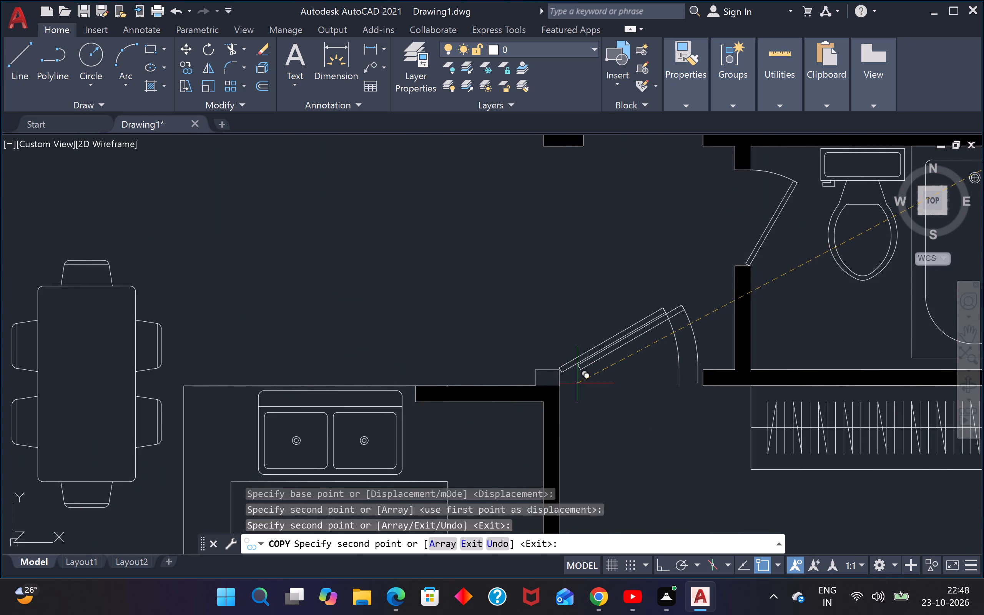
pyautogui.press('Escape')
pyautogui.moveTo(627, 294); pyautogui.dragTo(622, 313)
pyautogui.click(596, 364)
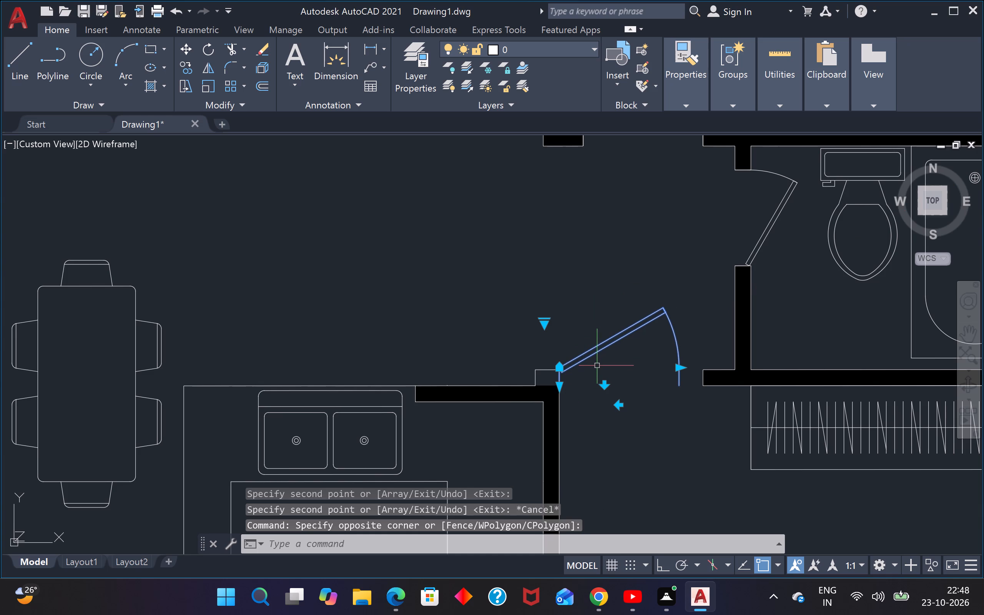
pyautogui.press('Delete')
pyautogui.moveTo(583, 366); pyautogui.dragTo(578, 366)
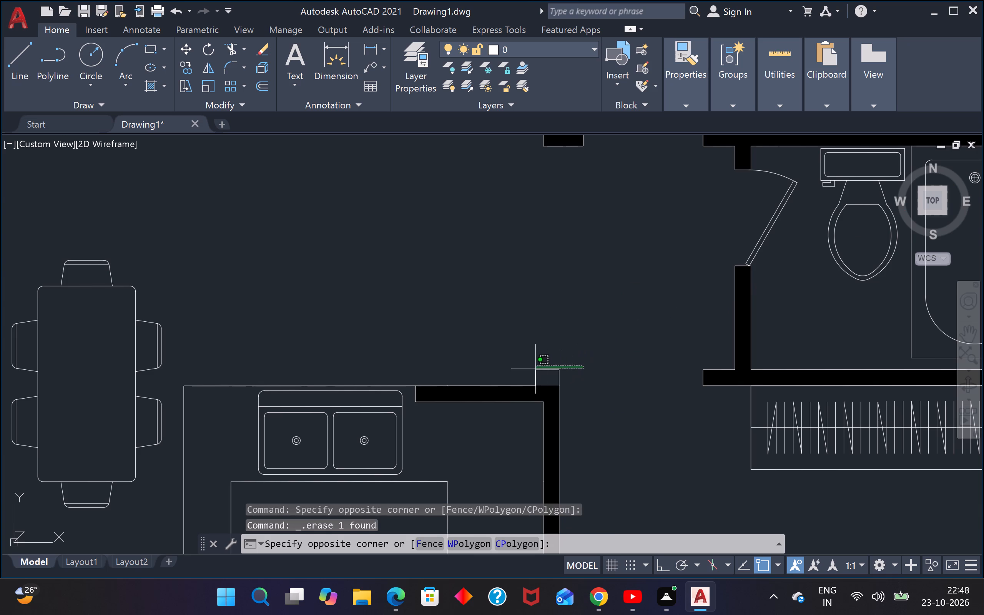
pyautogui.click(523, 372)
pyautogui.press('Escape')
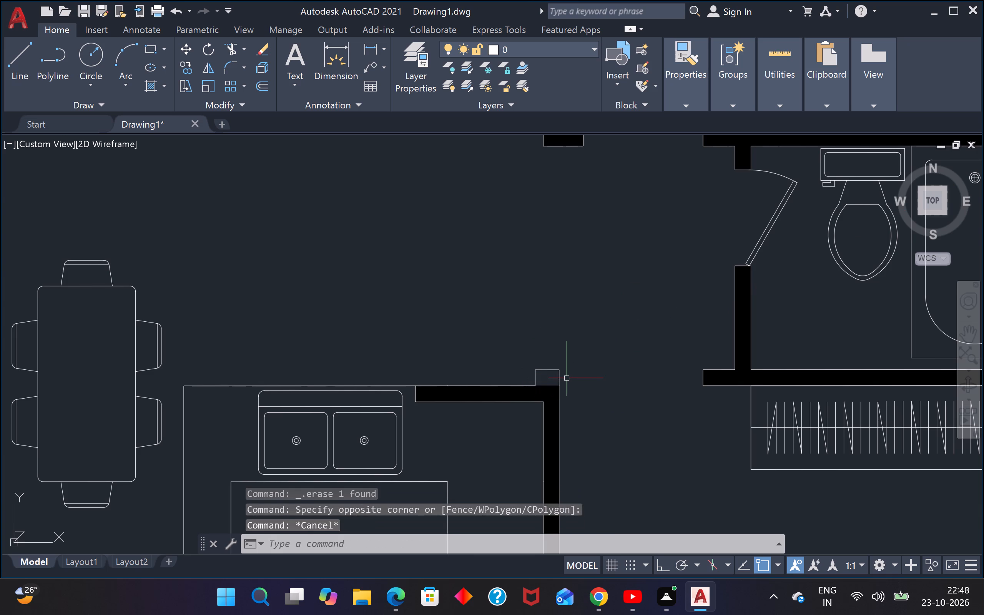
# Delete the unfilled stub outline above the kitchen wall's upper-right corner.
pyautogui.scroll(3, 567, 377)
pyautogui.moveTo(561, 369); pyautogui.dragTo(557, 368)
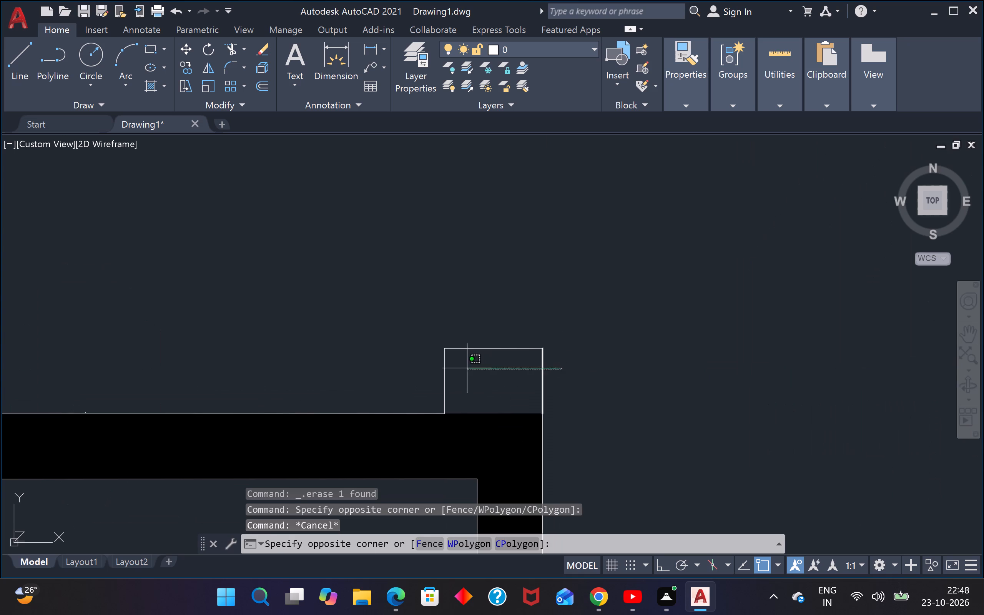
pyautogui.click(466, 368)
pyautogui.moveTo(576, 340); pyautogui.dragTo(570, 336)
pyautogui.moveTo(278, 385); pyautogui.dragTo(283, 383)
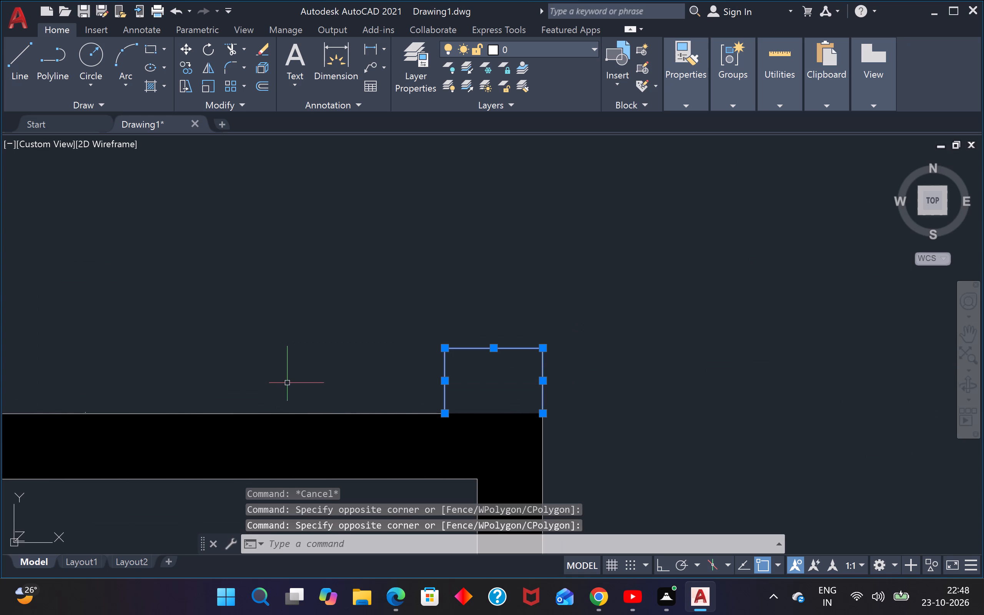
pyautogui.press('Delete')
# Draw a line along the kitchen wall's top edge to close the gap up to its outer right corner.
pyautogui.press('l')
pyautogui.press('space')
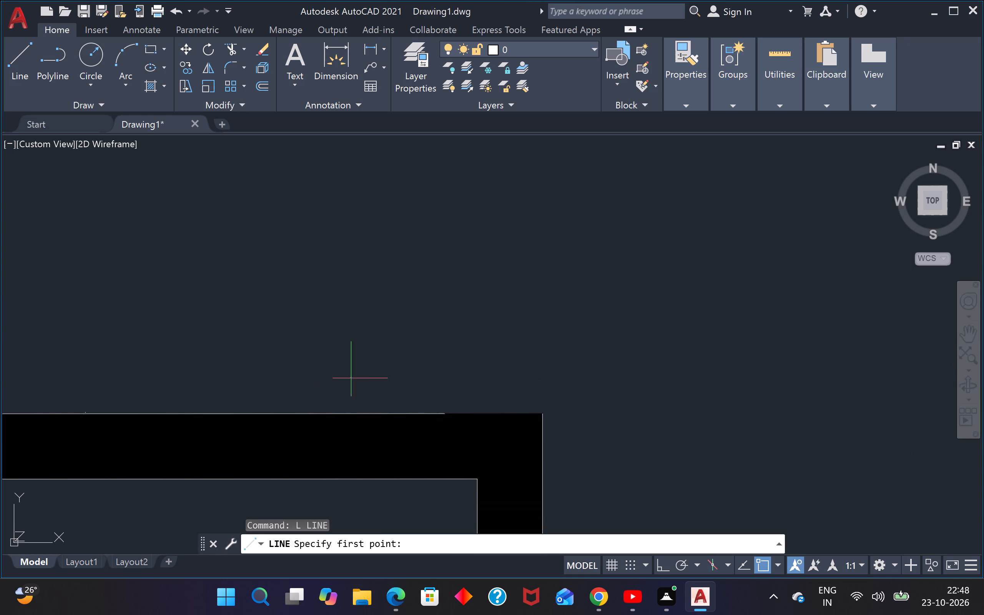
pyautogui.click(443, 415)
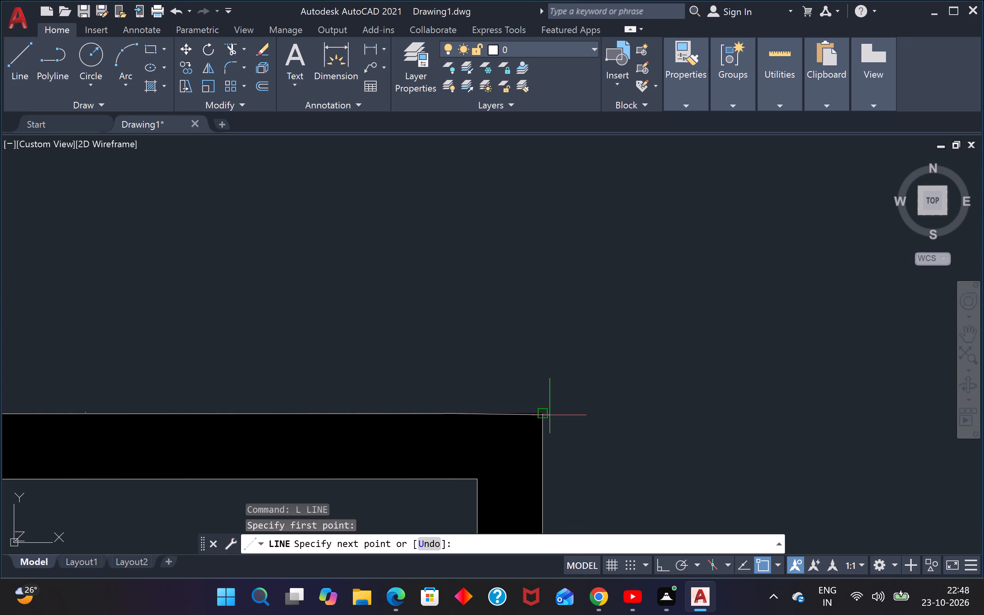
pyautogui.click(540, 414)
pyautogui.press('Escape')
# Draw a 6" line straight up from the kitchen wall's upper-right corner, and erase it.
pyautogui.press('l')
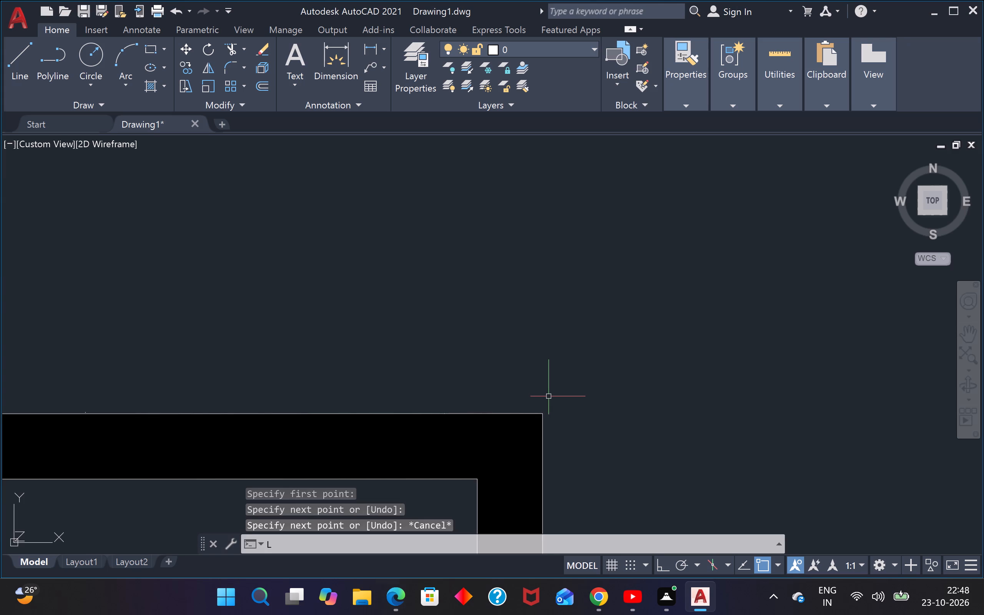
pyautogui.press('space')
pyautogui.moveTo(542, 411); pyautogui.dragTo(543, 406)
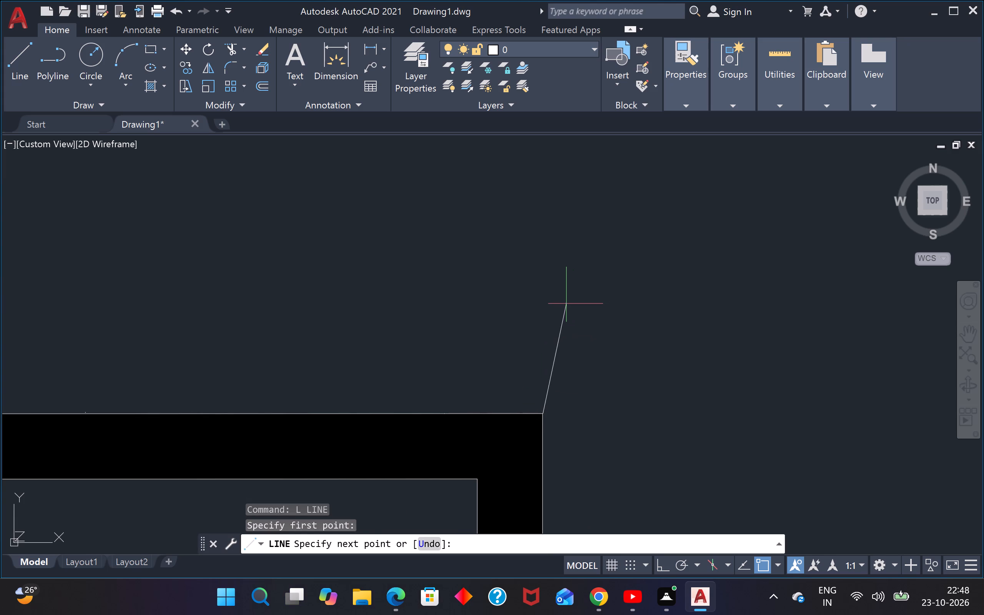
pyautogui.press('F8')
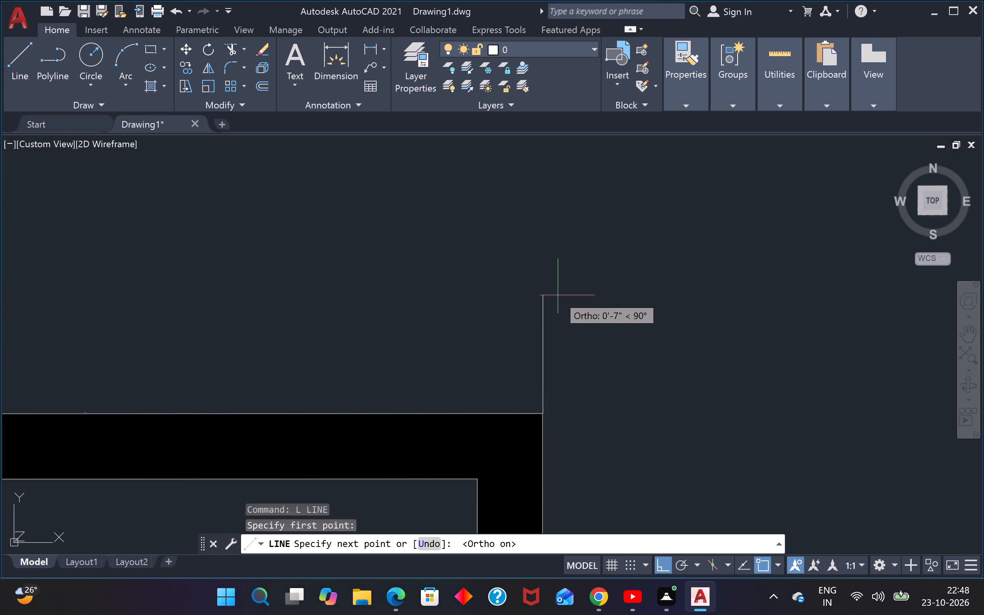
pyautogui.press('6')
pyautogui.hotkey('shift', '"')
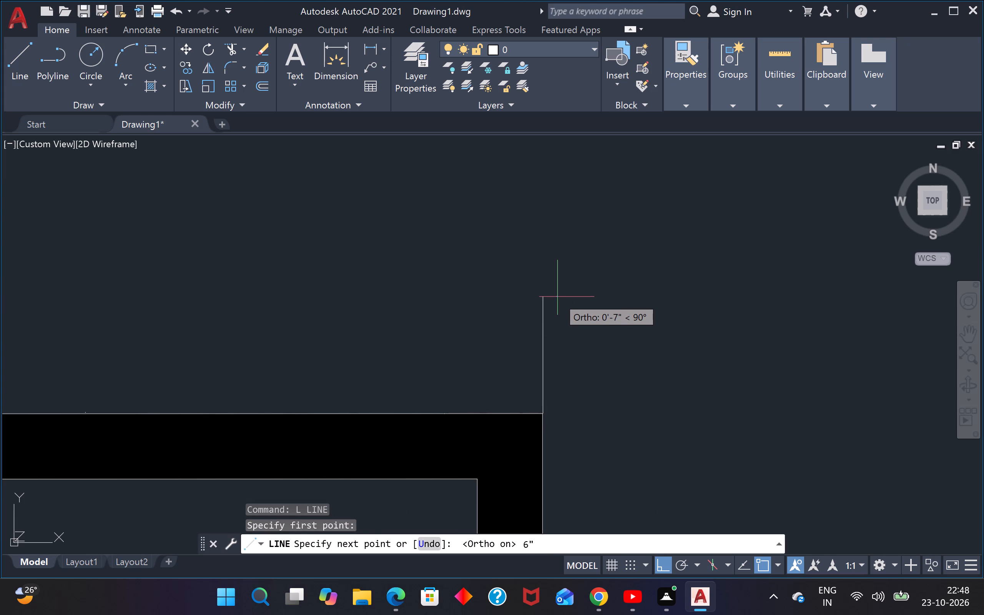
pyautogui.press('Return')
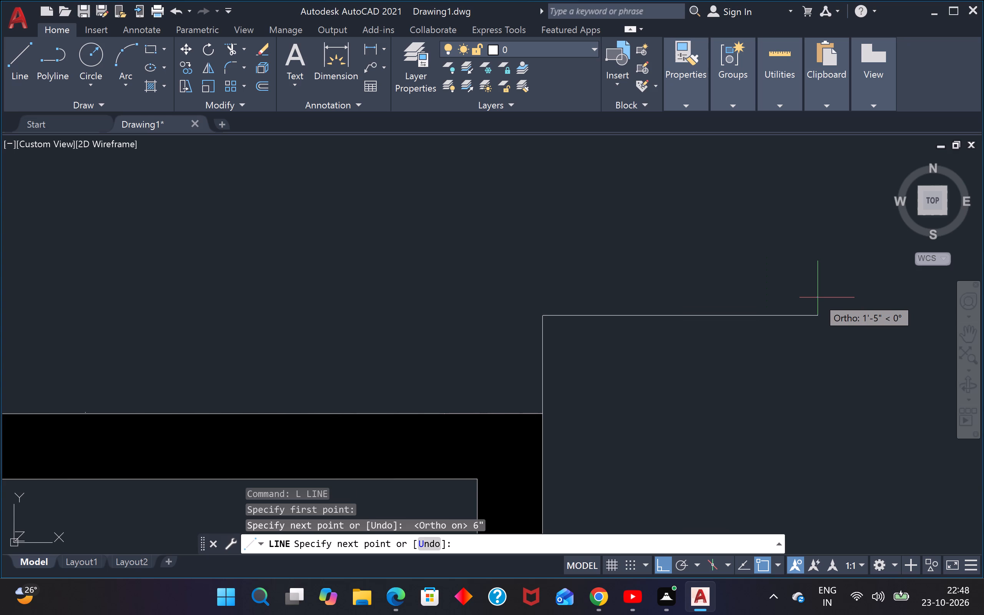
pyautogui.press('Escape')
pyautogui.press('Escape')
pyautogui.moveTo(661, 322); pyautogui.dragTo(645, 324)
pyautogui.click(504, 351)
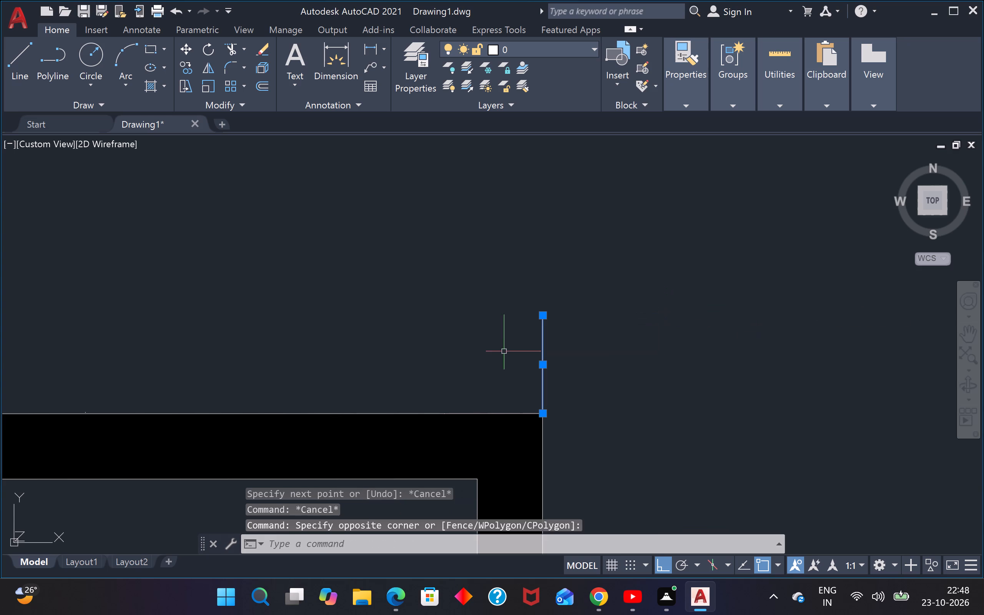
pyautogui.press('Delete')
# Draw a stub outline from the kitchen wall's upper-right corner: 4" up, 6" right and 6" down.
pyautogui.write('L')
pyautogui.press('space')
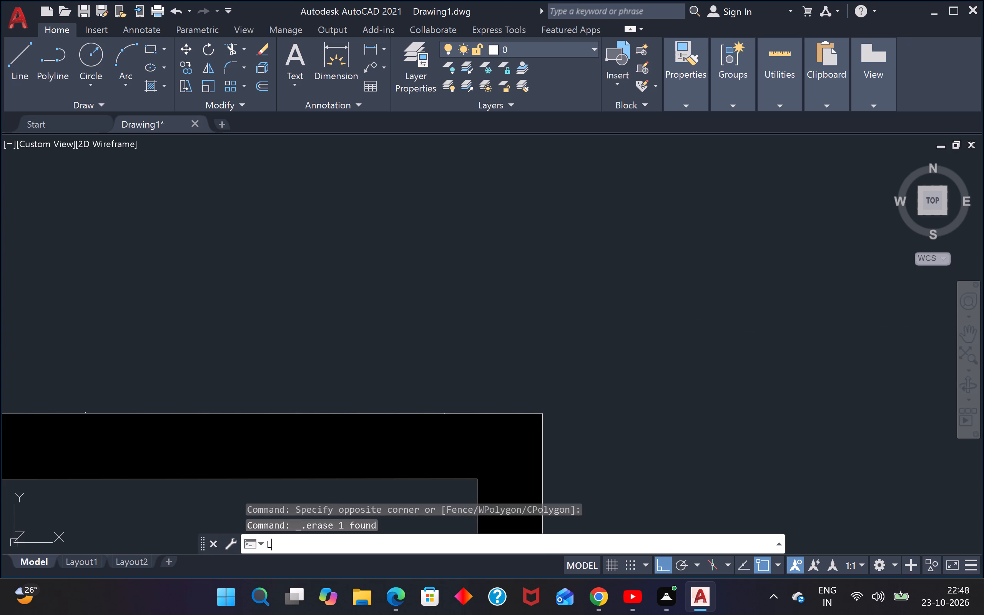
pyautogui.moveTo(544, 413); pyautogui.dragTo(548, 403)
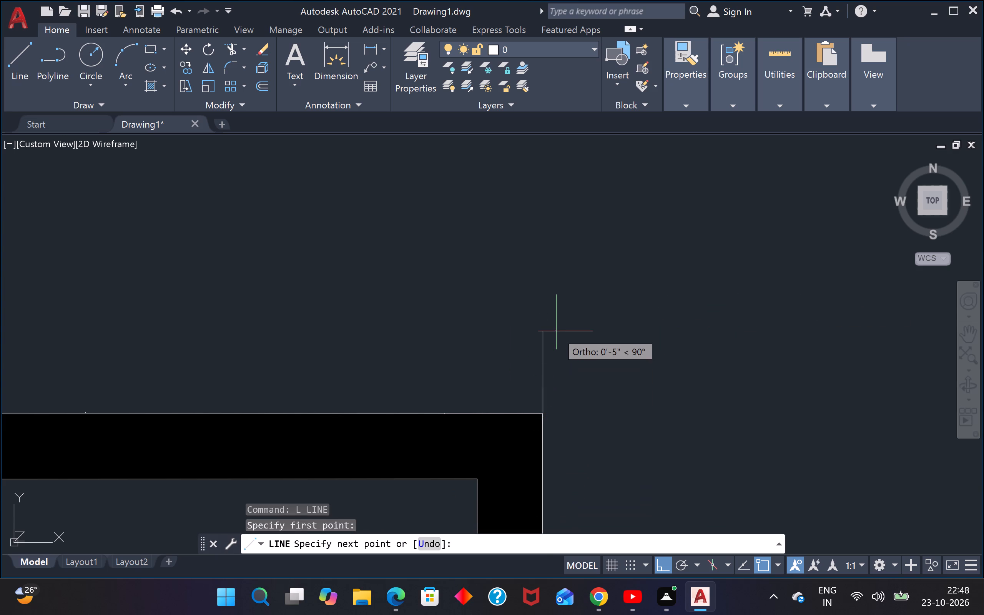
pyautogui.press('4')
pyautogui.hotkey('shift', '"')
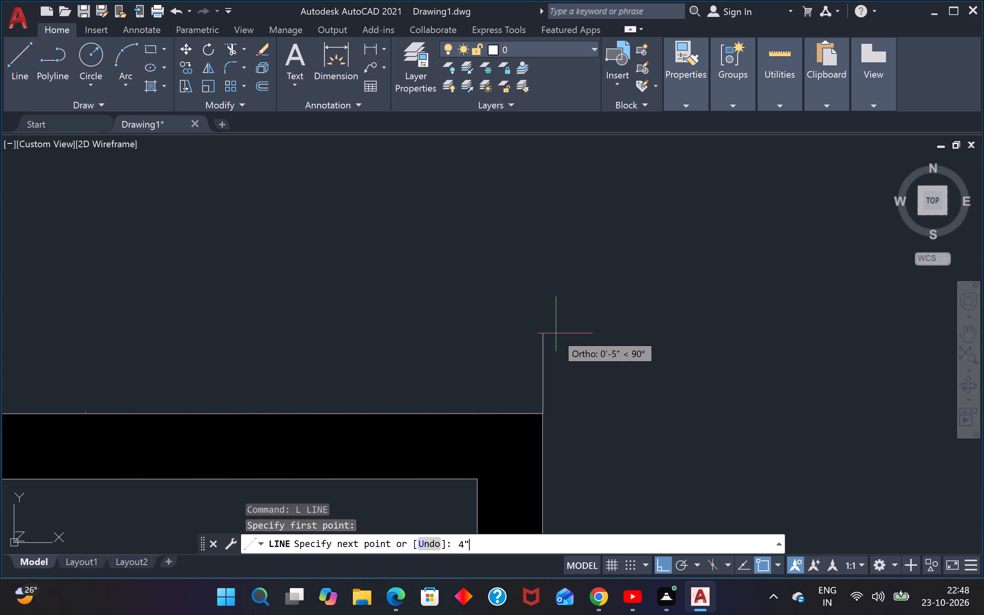
pyautogui.press('Return')
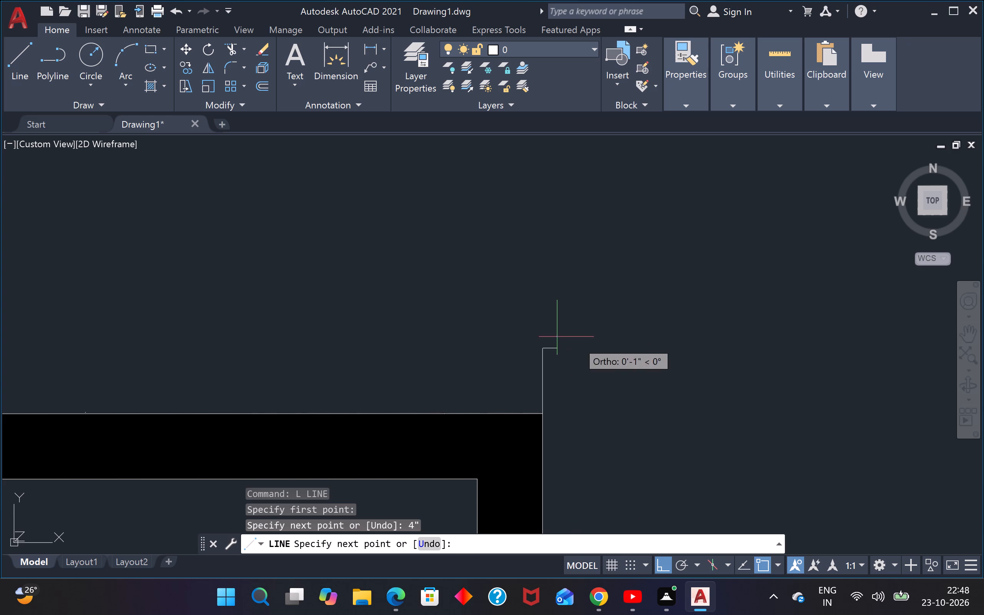
pyautogui.press('6')
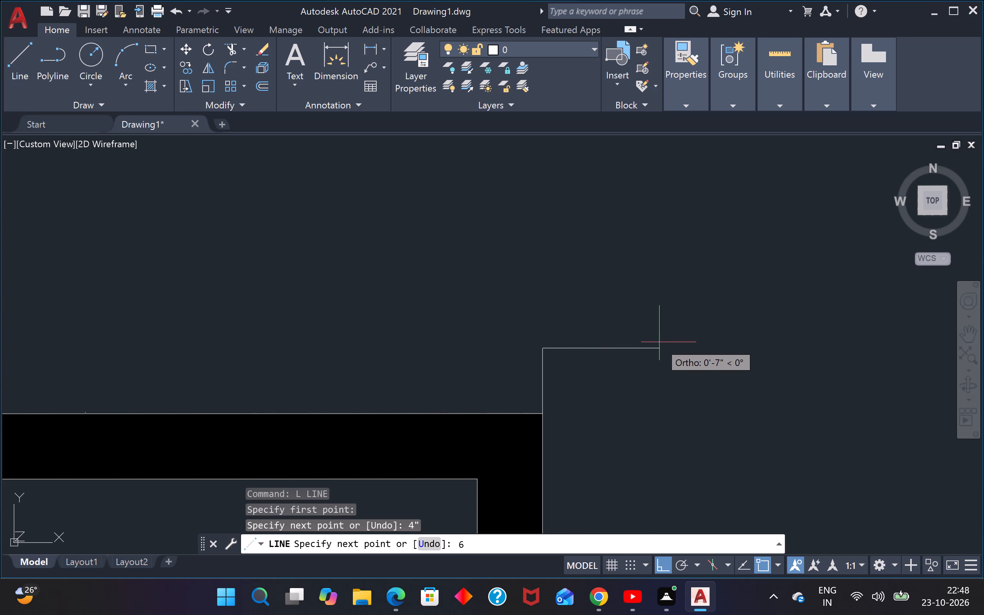
pyautogui.hotkey('shift', '"')
pyautogui.press('Return')
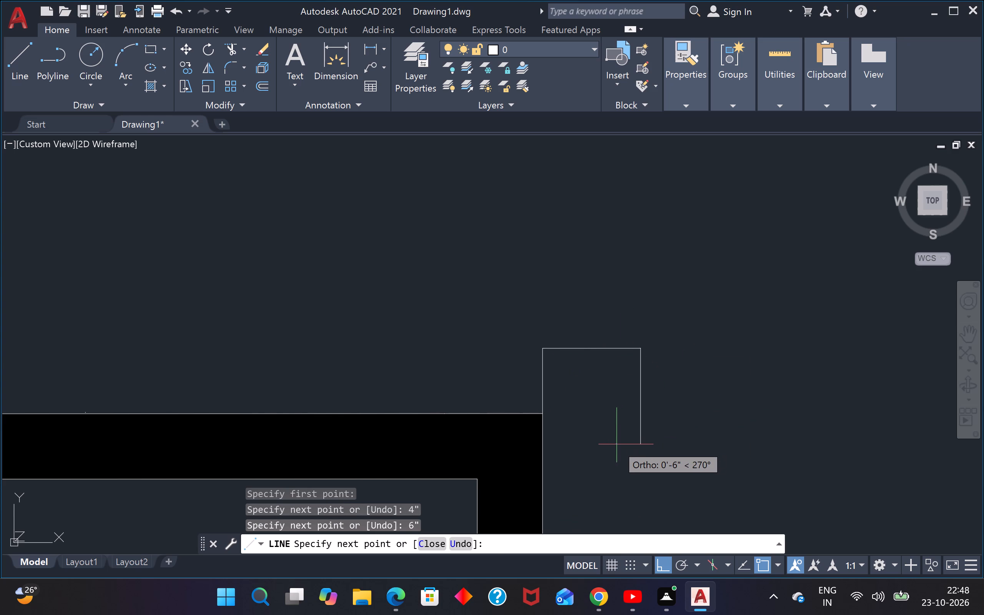
pyautogui.press('6')
pyautogui.hotkey('shift', '"')
pyautogui.press('Return')
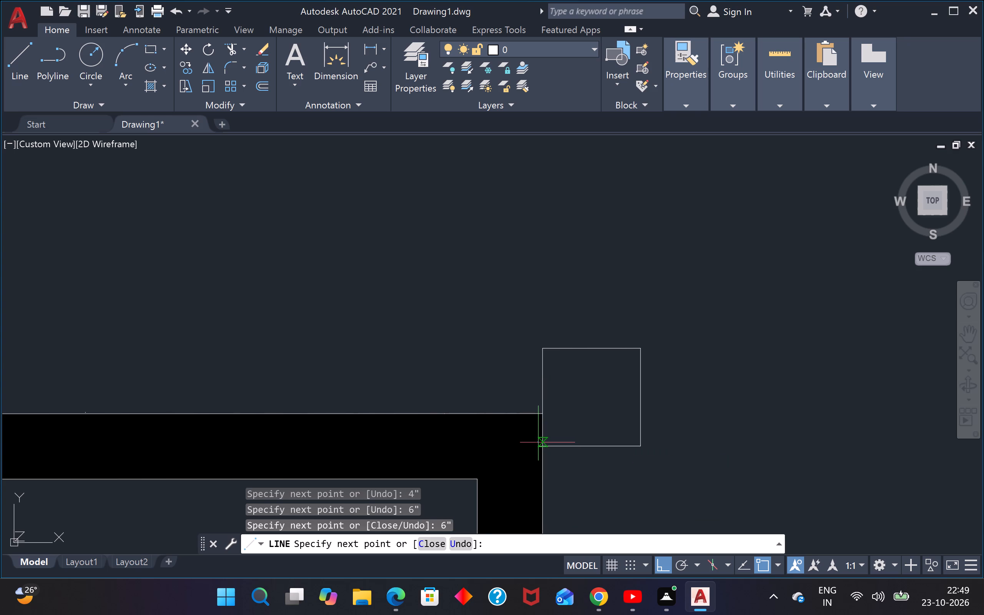
pyautogui.press('Escape')
# Draw a horizontal line from the kitchen wall's upper-right corner across the stub outline and past its outer side.
pyautogui.write('L')
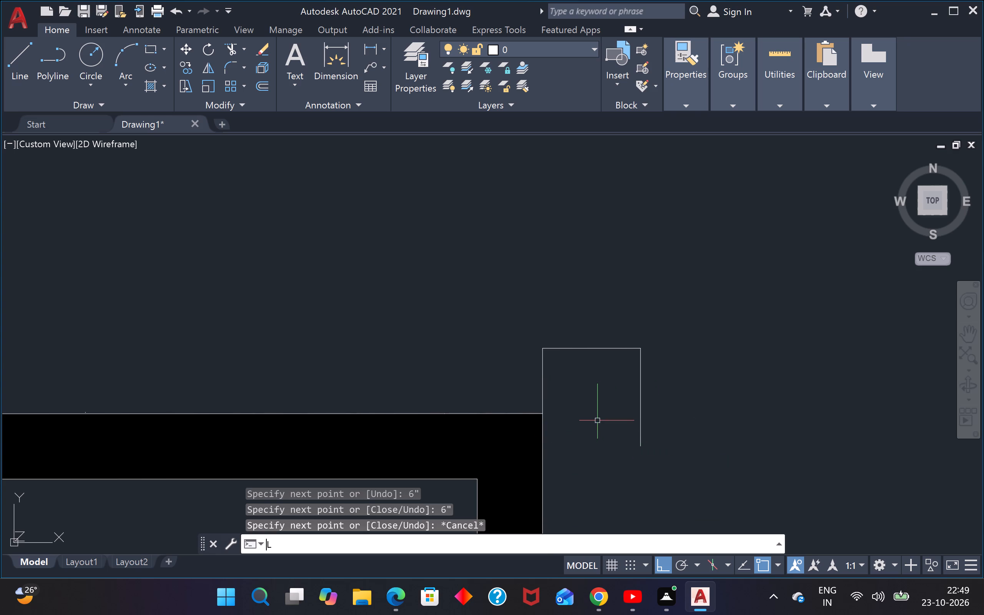
pyautogui.press('space')
pyautogui.moveTo(547, 416); pyautogui.dragTo(553, 416)
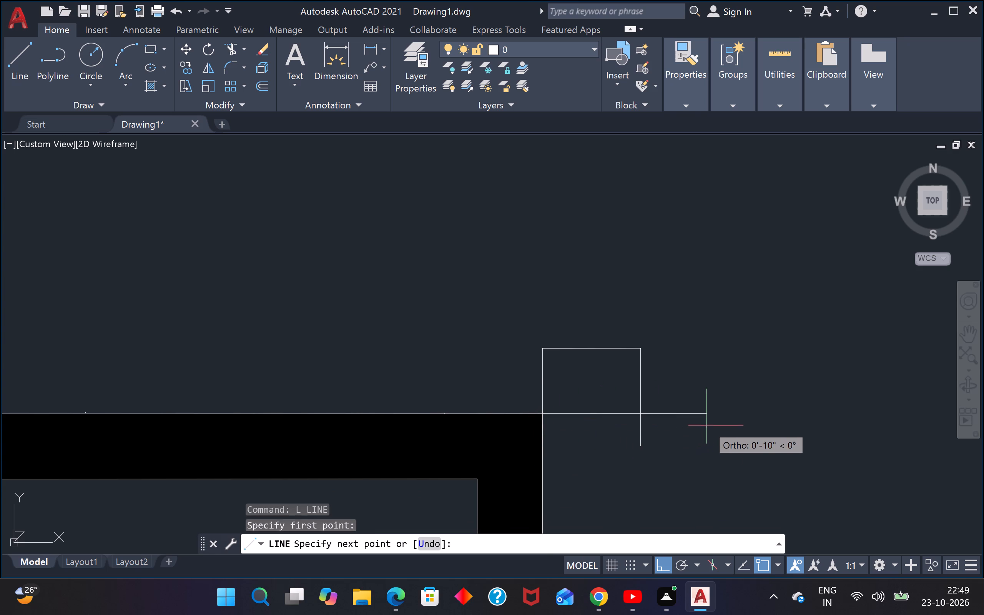
pyautogui.click(710, 422)
pyautogui.press('Escape')
# Trim the overhanging line ends beyond the stub outline's lower outer corner, leaving a closed 6" by 4" rectangle.
pyautogui.write('TR')
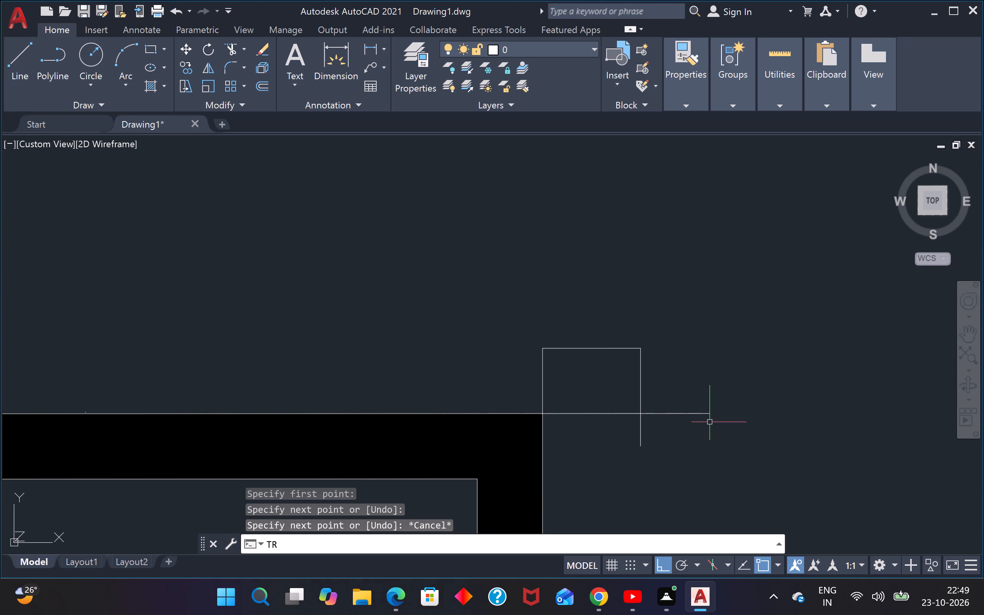
pyautogui.press('space')
pyautogui.click(696, 375)
pyautogui.click(673, 425)
pyautogui.moveTo(672, 424); pyautogui.dragTo(665, 427)
pyautogui.click(627, 439)
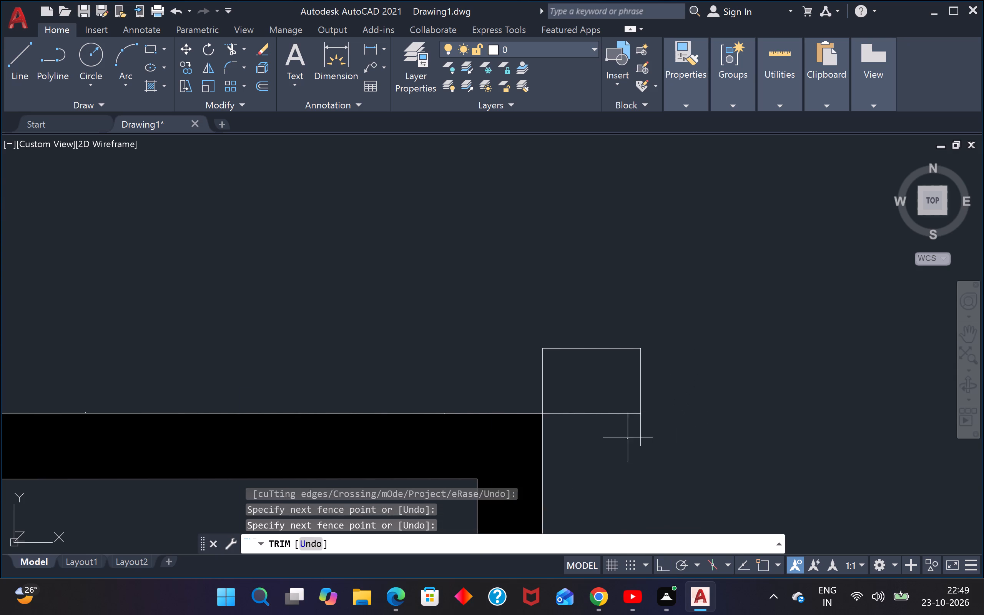
pyautogui.click(671, 424)
pyautogui.scroll(-6, 668, 426)
pyautogui.moveTo(676, 429); pyautogui.dragTo(567, 423, button='middle')
pyautogui.scroll(2, 565, 424)
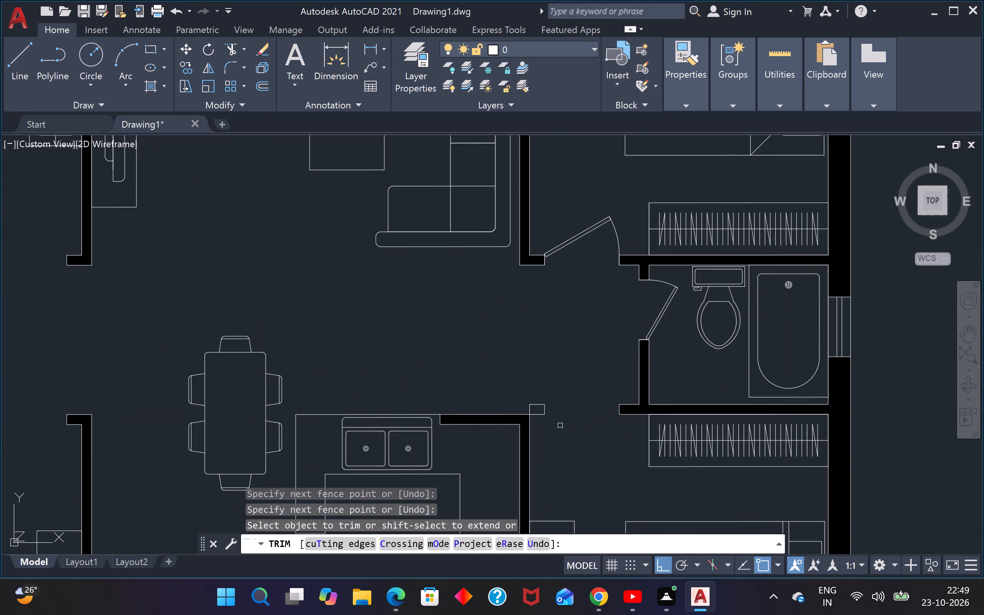
pyautogui.press('Escape')
pyautogui.press('Escape')
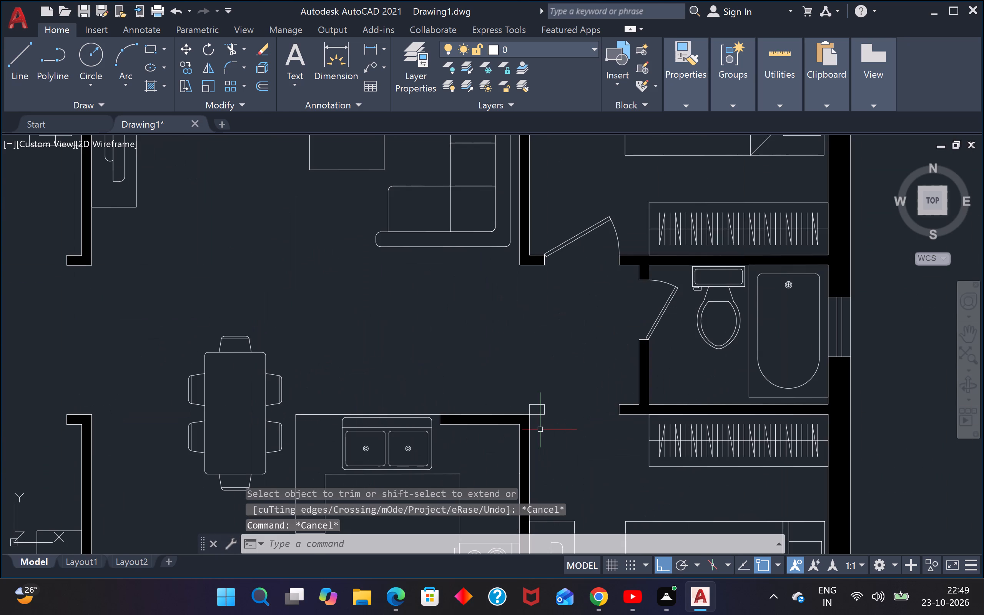
pyautogui.press('Escape')
# Hatch the new stub above the kitchen wall's upper-right corner with solid black.
pyautogui.press('h')
pyautogui.press('space')
pyautogui.scroll(2, 544, 422)
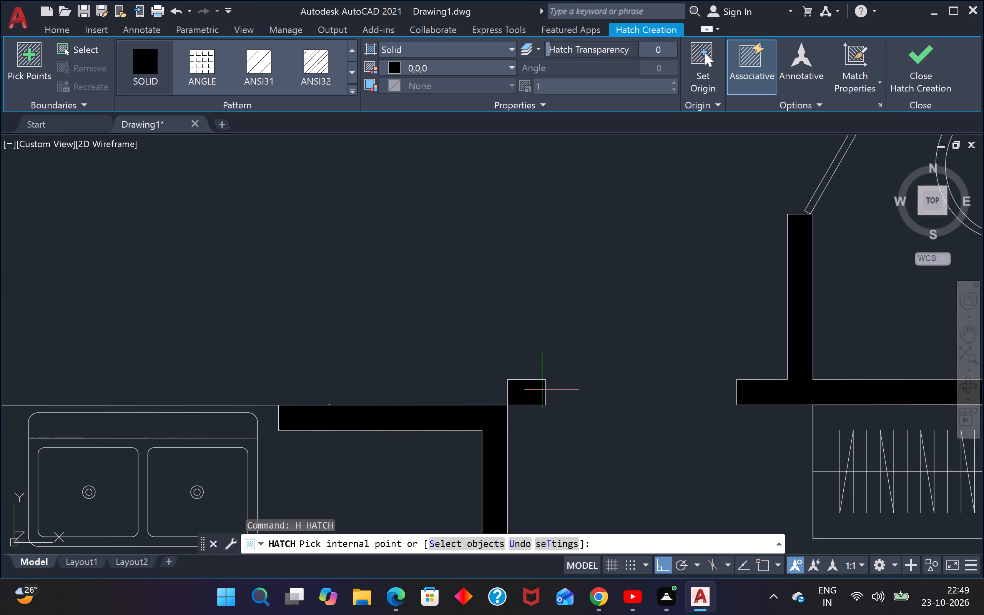
pyautogui.click(541, 390)
pyautogui.press('Escape')
pyautogui.press('Escape')
pyautogui.press('Escape')
pyautogui.scroll(-3, 542, 390)
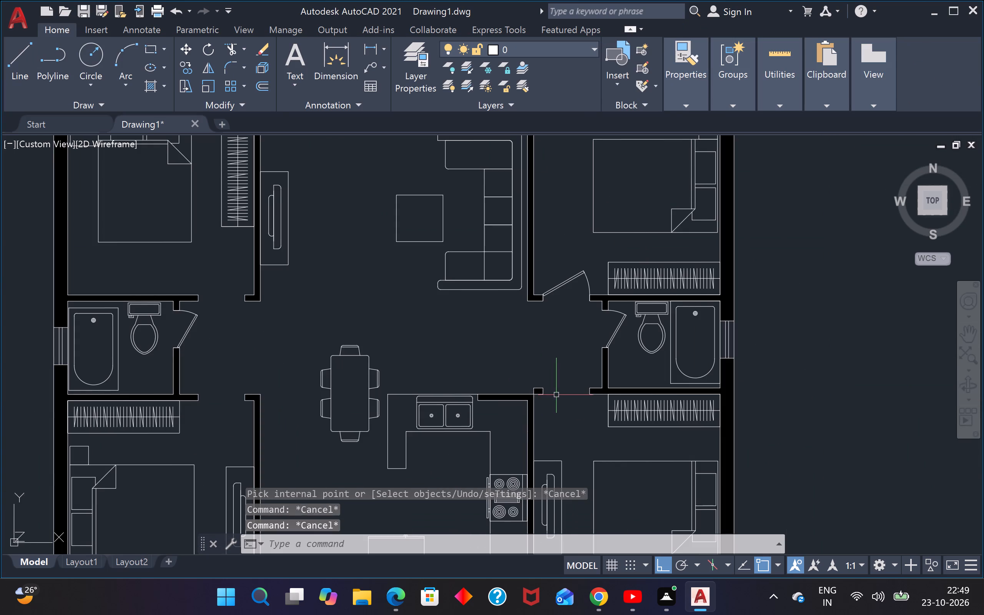
# Copy the 2'6" door from outside the plan to the new stub's lower outer corner in the lower-right bedroom's opening.
pyautogui.moveTo(559, 397); pyautogui.dragTo(517, 435, button='middle')
pyautogui.scroll(1, 517, 435)
pyautogui.scroll(-2, 548, 404)
pyautogui.scroll(-2, 647, 393)
pyautogui.moveTo(698, 373); pyautogui.dragTo(577, 387, button='middle')
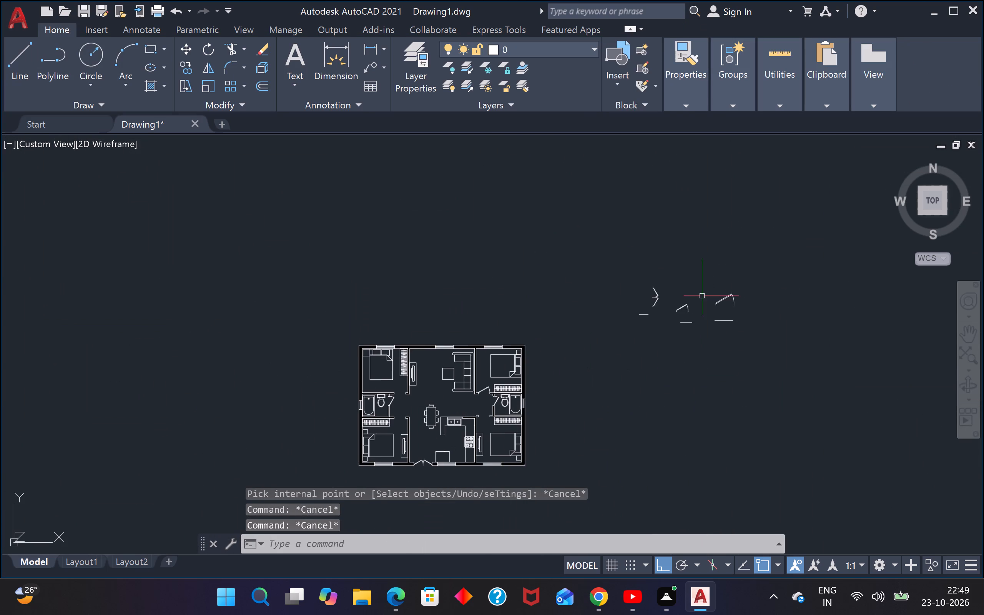
pyautogui.scroll(2, 701, 296)
pyautogui.click(688, 306)
pyautogui.click(644, 332)
pyautogui.press('c')
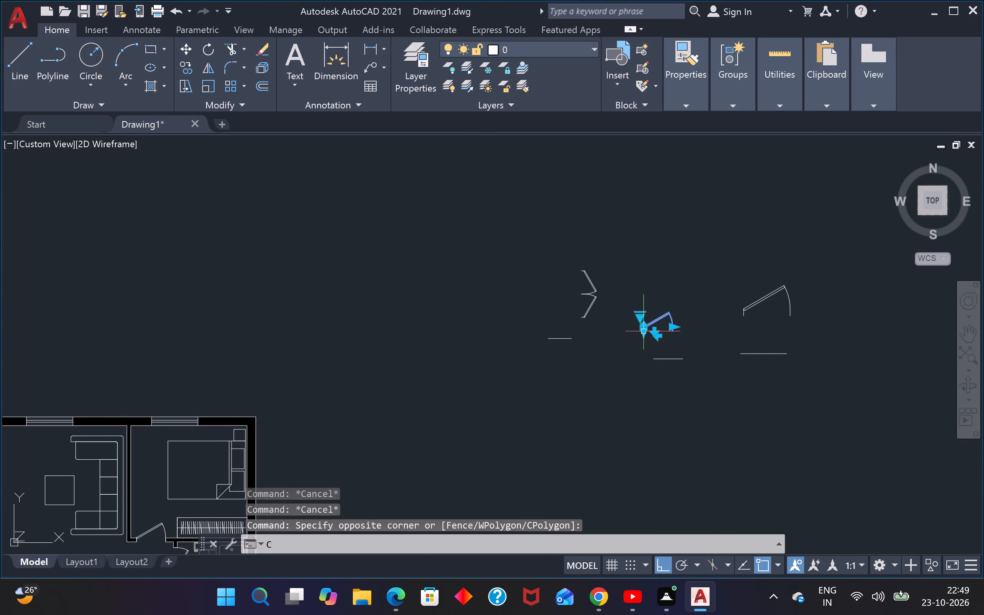
pyautogui.press('o')
pyautogui.press('Return')
pyautogui.scroll(3, 655, 332)
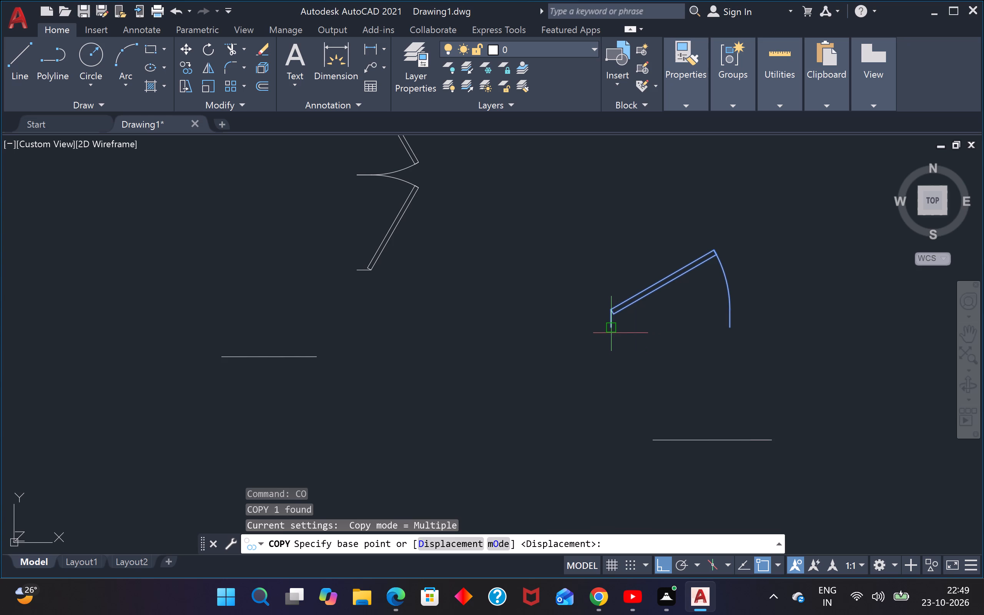
pyautogui.click(613, 324)
pyautogui.scroll(-4, 613, 324)
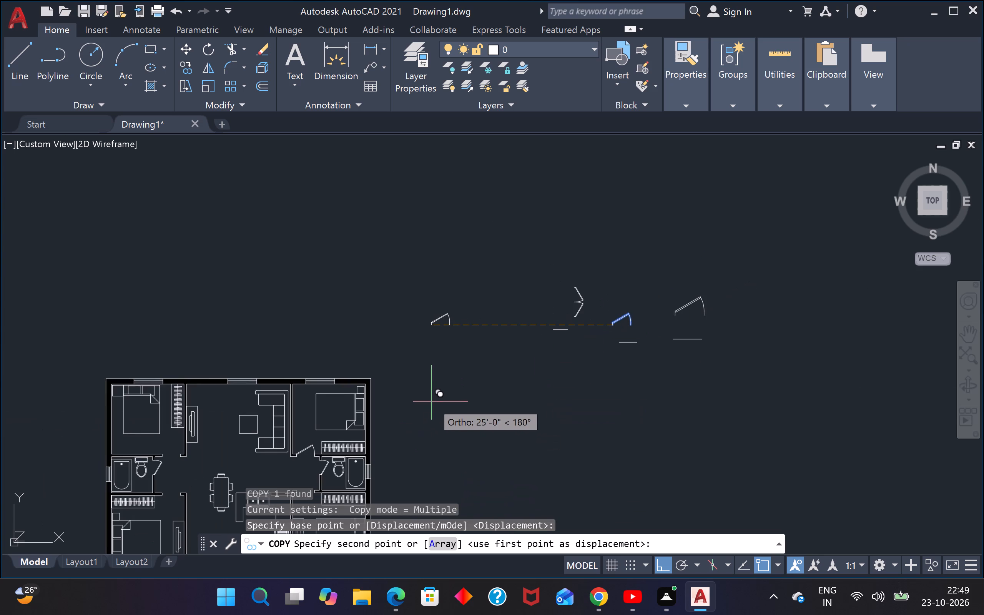
pyautogui.press('F8')
pyautogui.scroll(-3, 447, 377)
pyautogui.scroll(3, 416, 409)
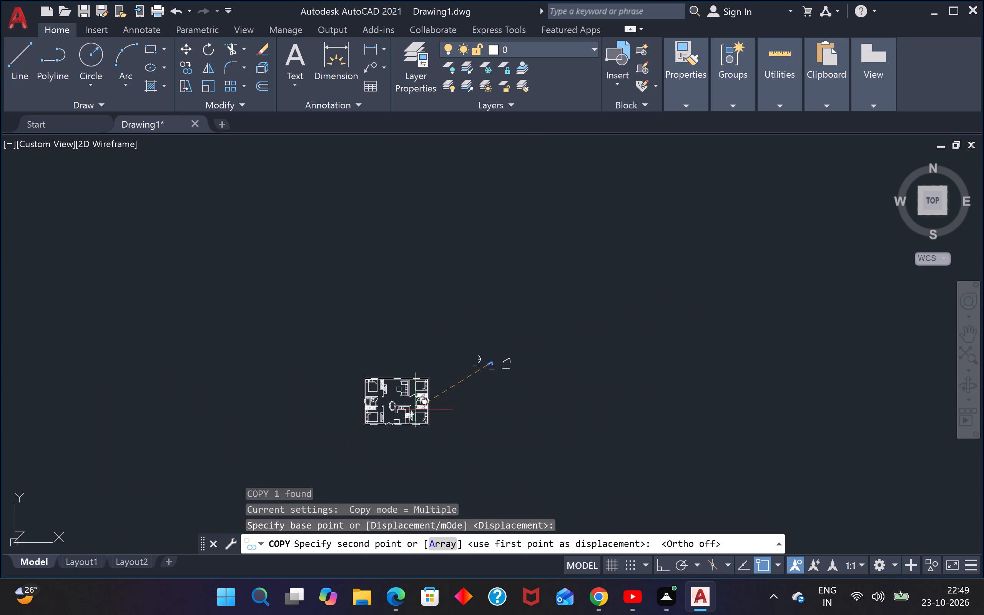
pyautogui.scroll(8, 405, 405)
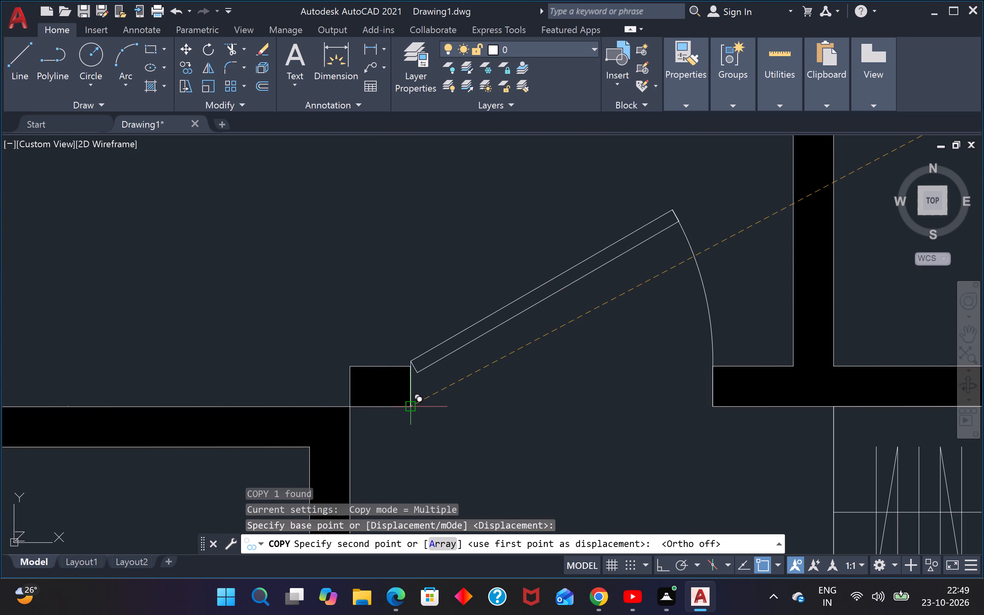
pyautogui.click(414, 407)
# Place another copy of the 2'6" door at the lower corner of the wall end in the upper-left bedroom's opening.
pyautogui.scroll(-4, 415, 407)
pyautogui.scroll(-3, 408, 371)
pyautogui.moveTo(406, 376); pyautogui.dragTo(480, 381, button='middle')
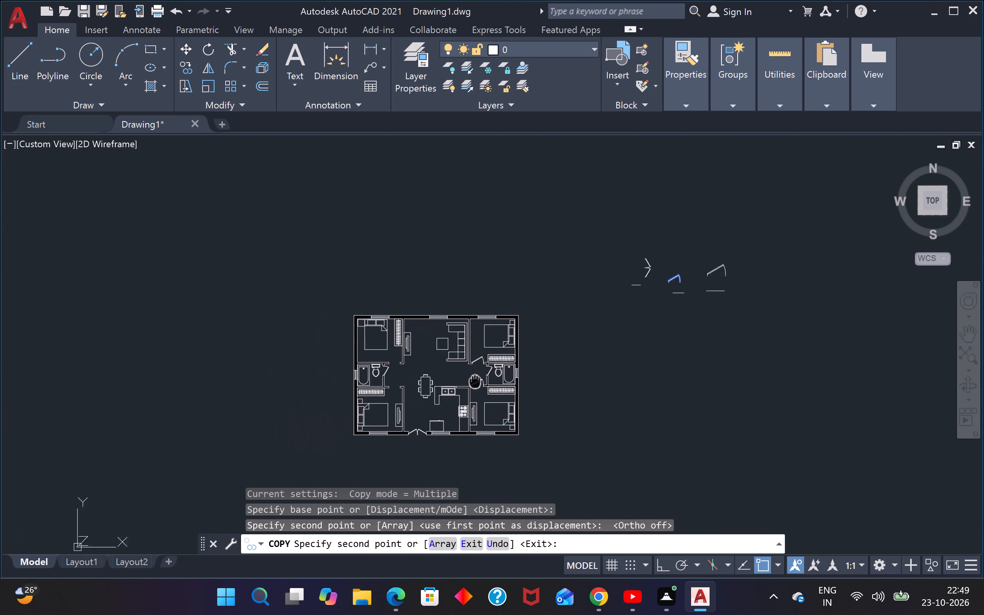
pyautogui.moveTo(480, 381); pyautogui.dragTo(481, 379, button='middle')
pyautogui.scroll(4, 384, 378)
pyautogui.scroll(3, 446, 318)
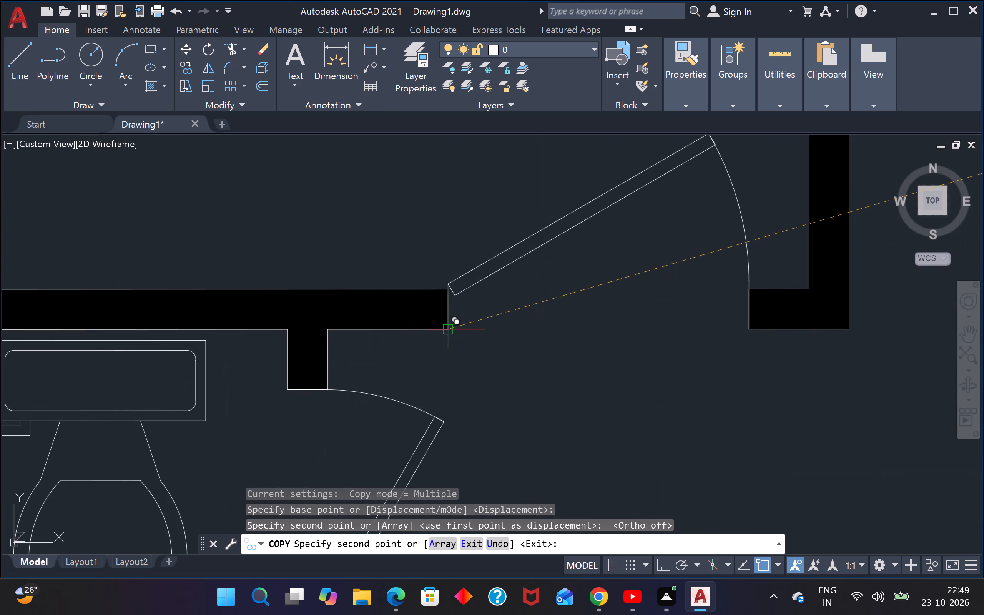
pyautogui.click(445, 331)
# Place a third copy of the 2'6" door at the bathroom-side wall end of the lower-left bedroom's opening.
pyautogui.scroll(-6, 453, 327)
pyautogui.scroll(4, 459, 374)
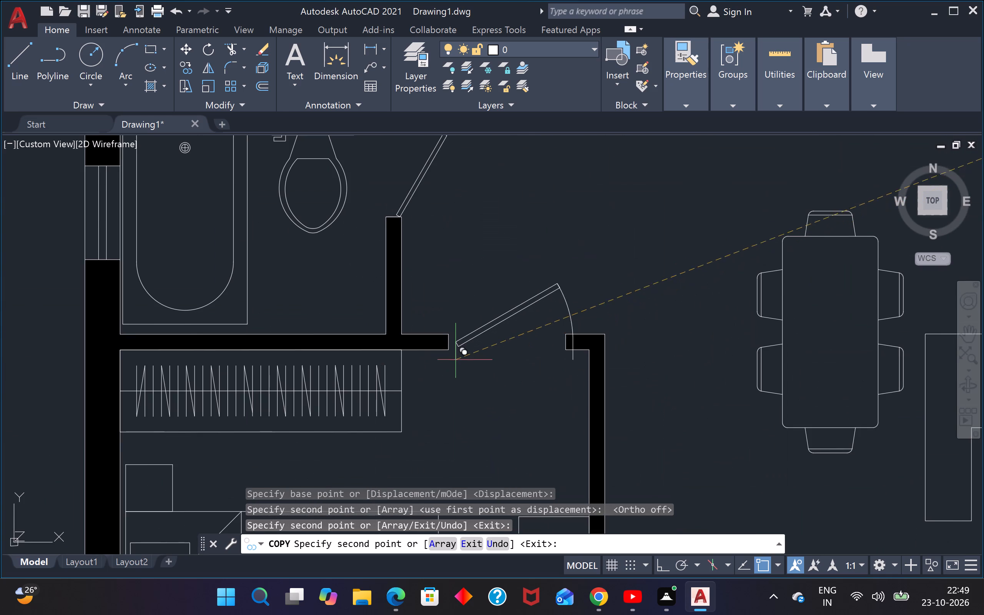
pyautogui.click(452, 354)
pyautogui.scroll(-4, 467, 344)
pyautogui.press('Escape')
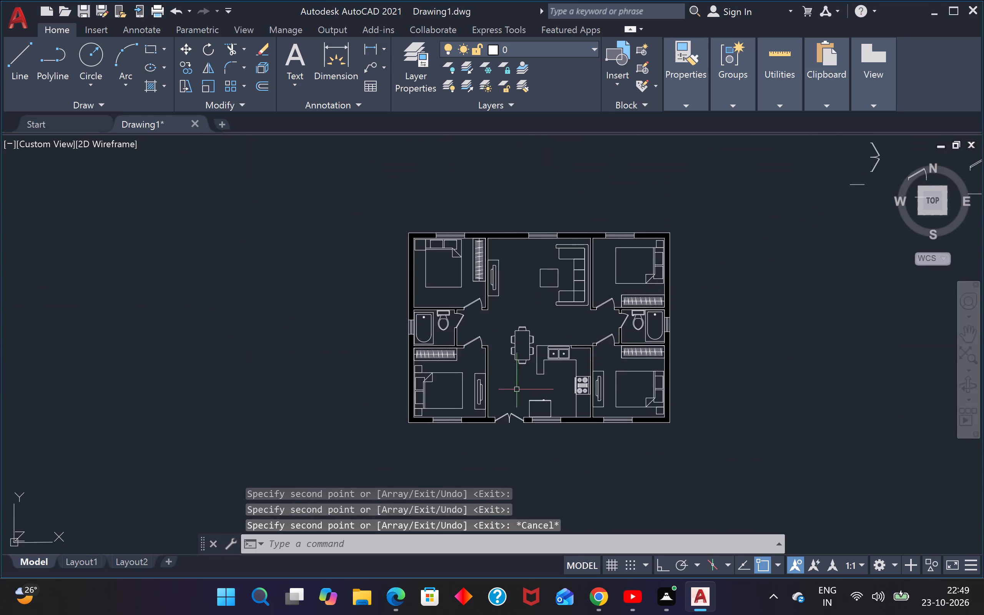
pyautogui.press('Escape')
# Flip the lower-left bedroom's door so it swings down into the bedroom.
pyautogui.scroll(3, 473, 338)
pyautogui.click(474, 341)
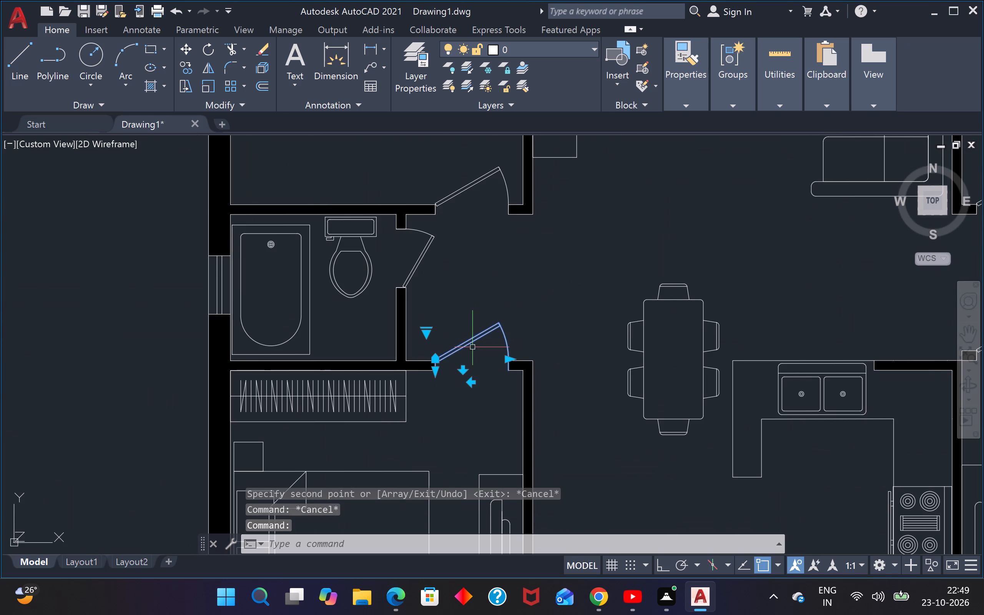
pyautogui.click(466, 372)
pyautogui.press('Escape')
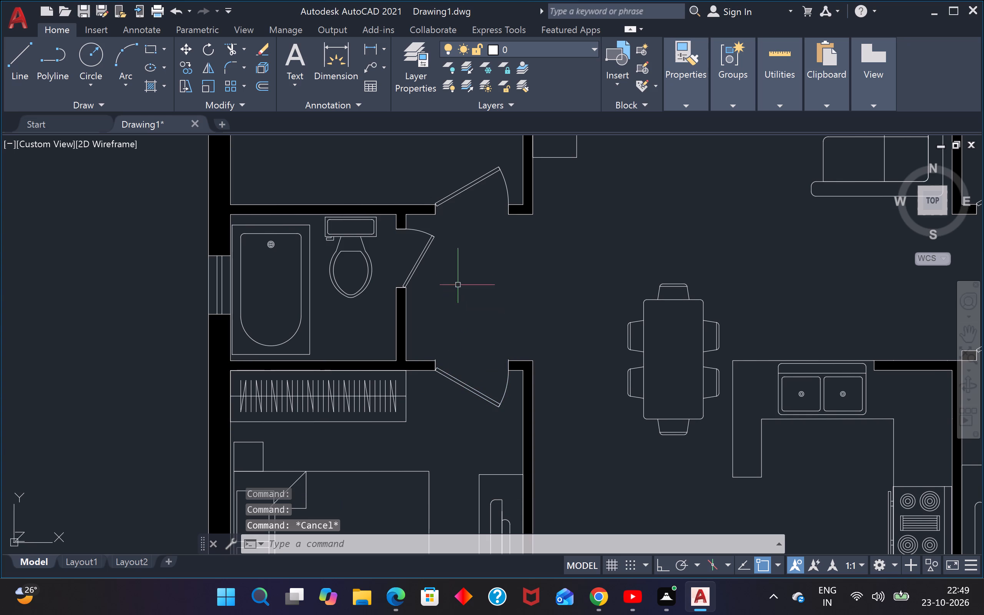
# Flip the lower-right bedroom's door so it swings down into the bedroom.
pyautogui.scroll(-3, 462, 284)
pyautogui.moveTo(507, 281); pyautogui.dragTo(419, 319, button='middle')
pyautogui.scroll(2, 495, 294)
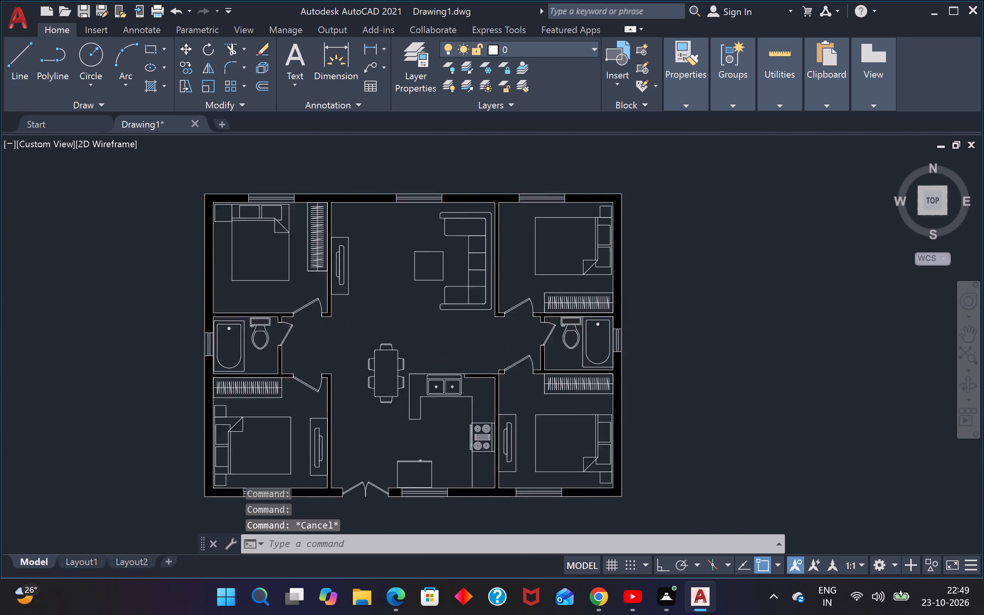
pyautogui.scroll(1, 495, 294)
pyautogui.click(559, 459)
pyautogui.scroll(-1, 560, 449)
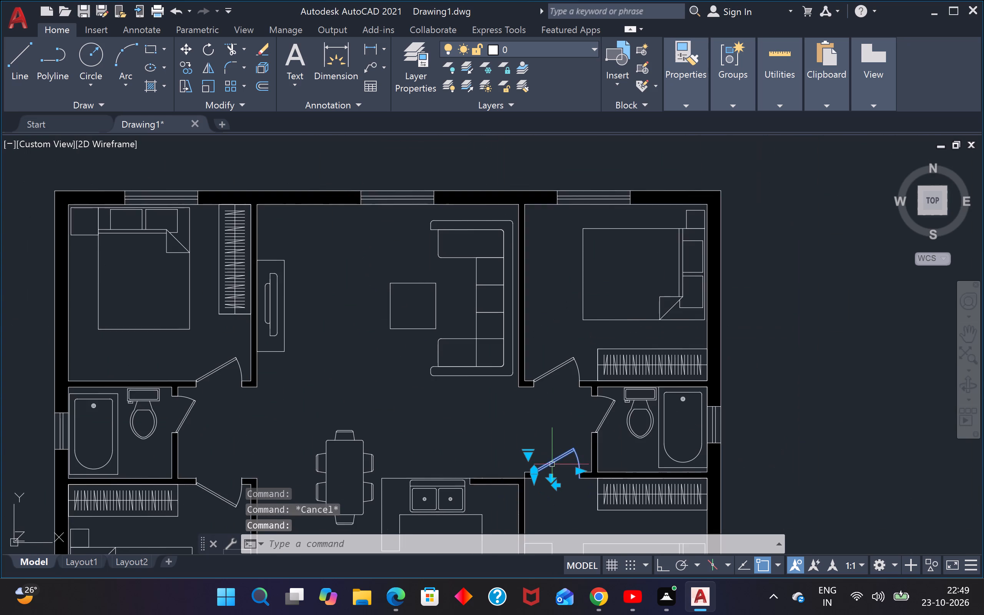
pyautogui.scroll(2, 550, 474)
pyautogui.click(552, 484)
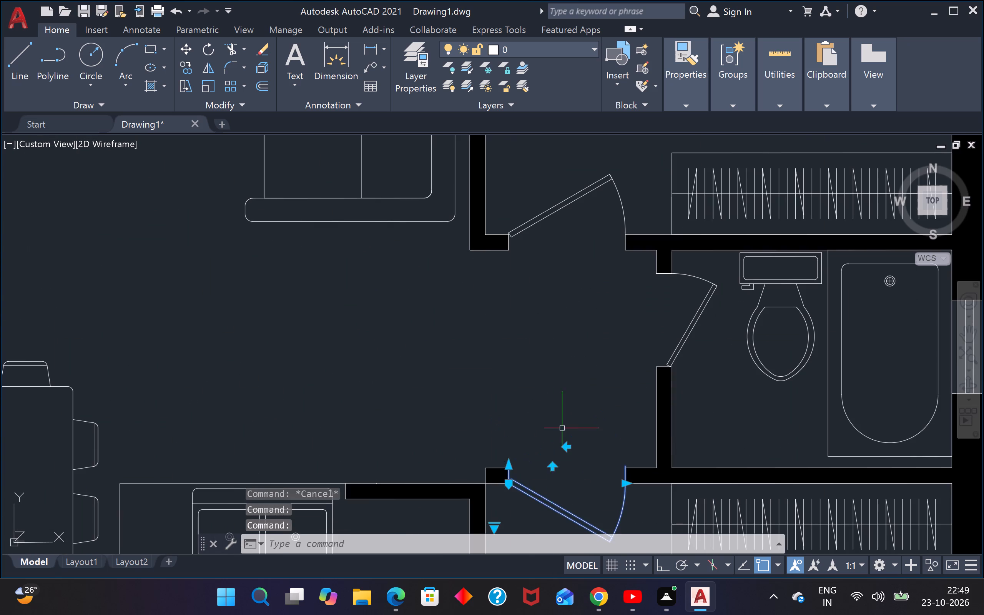
pyautogui.scroll(-4, 562, 428)
pyautogui.press('Escape')
# Move the lower-right bedroom's door down so its jamb's top end meets the stub's upper outer corner.
pyautogui.moveTo(496, 468); pyautogui.dragTo(469, 413, button='middle')
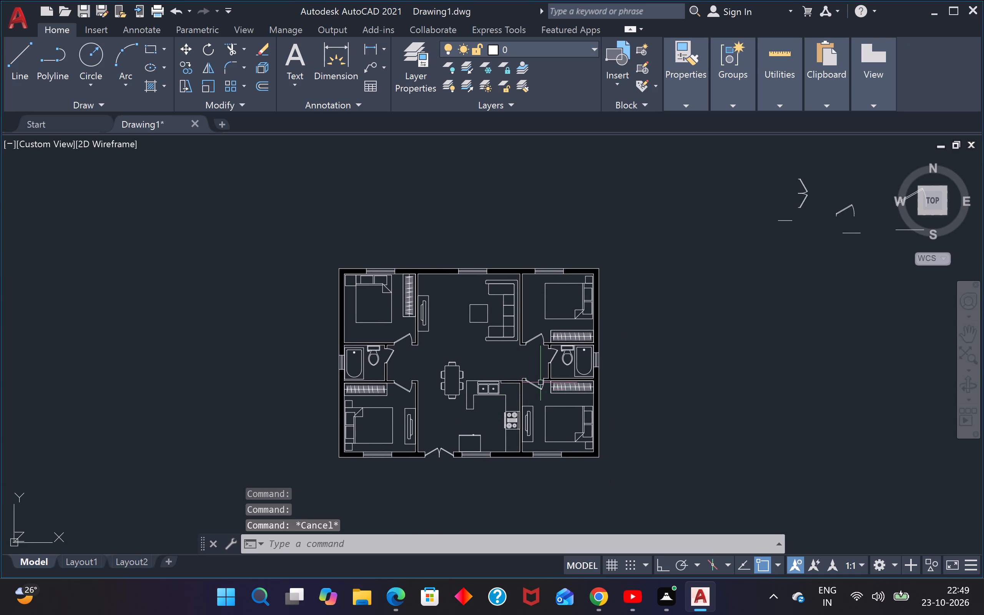
pyautogui.scroll(3, 543, 380)
pyautogui.click(519, 386)
pyautogui.click(495, 421)
pyautogui.write('M')
pyautogui.press('space')
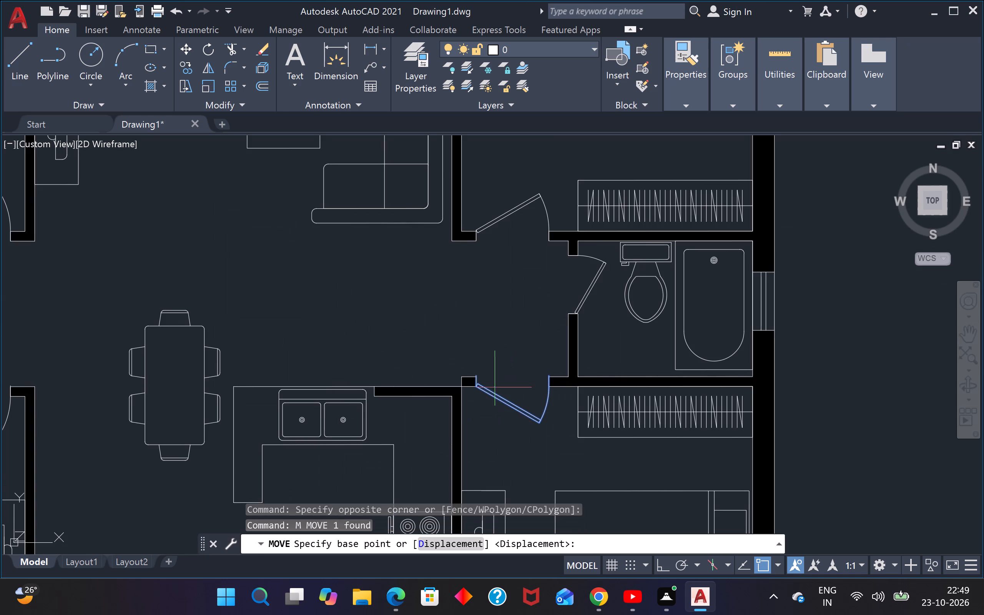
pyautogui.scroll(4, 488, 378)
pyautogui.scroll(3, 416, 361)
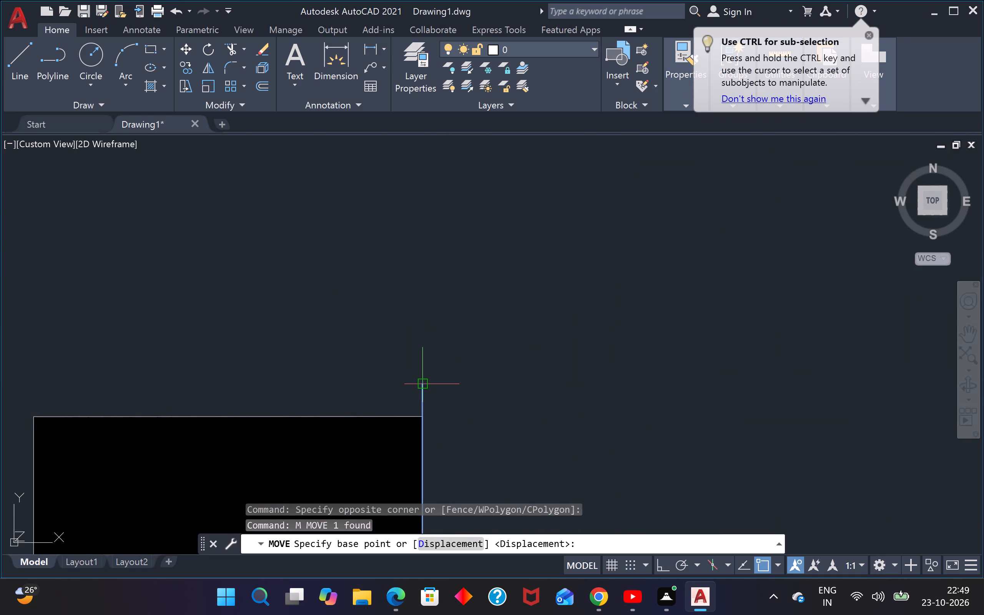
pyautogui.click(421, 380)
pyautogui.click(424, 413)
pyautogui.press('Escape')
pyautogui.scroll(-2, 471, 367)
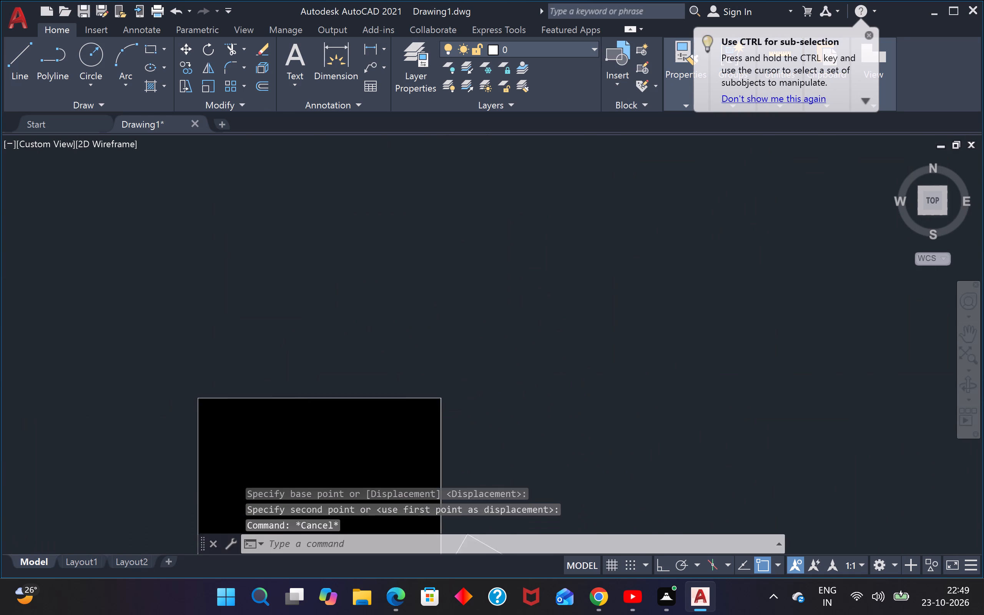
pyautogui.scroll(-5, 471, 367)
pyautogui.moveTo(482, 323); pyautogui.dragTo(472, 430, button='middle')
pyautogui.scroll(-3, 416, 402)
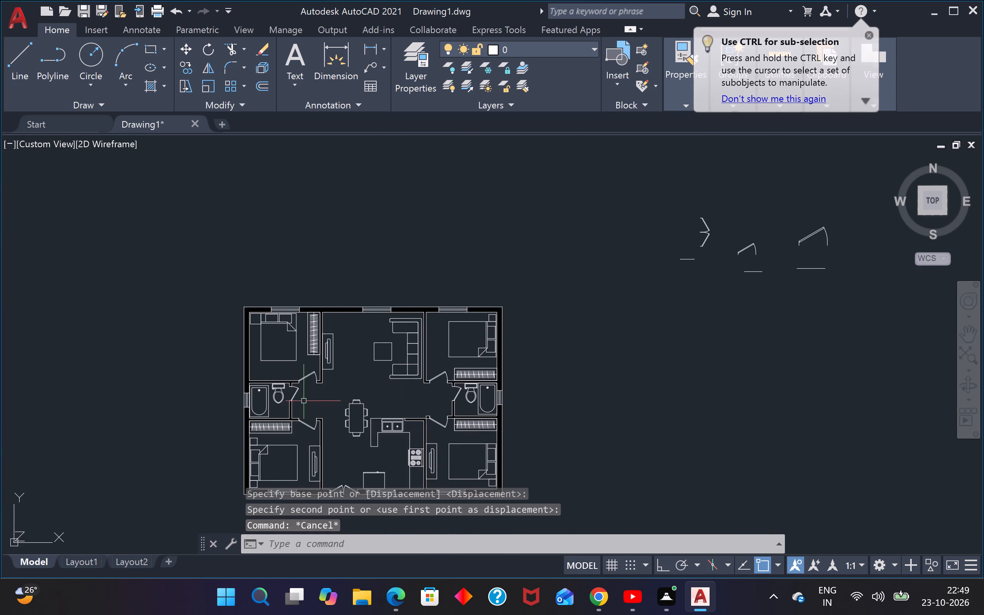
# Move the lower-left bedroom's door down so its jamb's top end meets the upper corner of the bathroom-side wall end.
pyautogui.scroll(3, 301, 396)
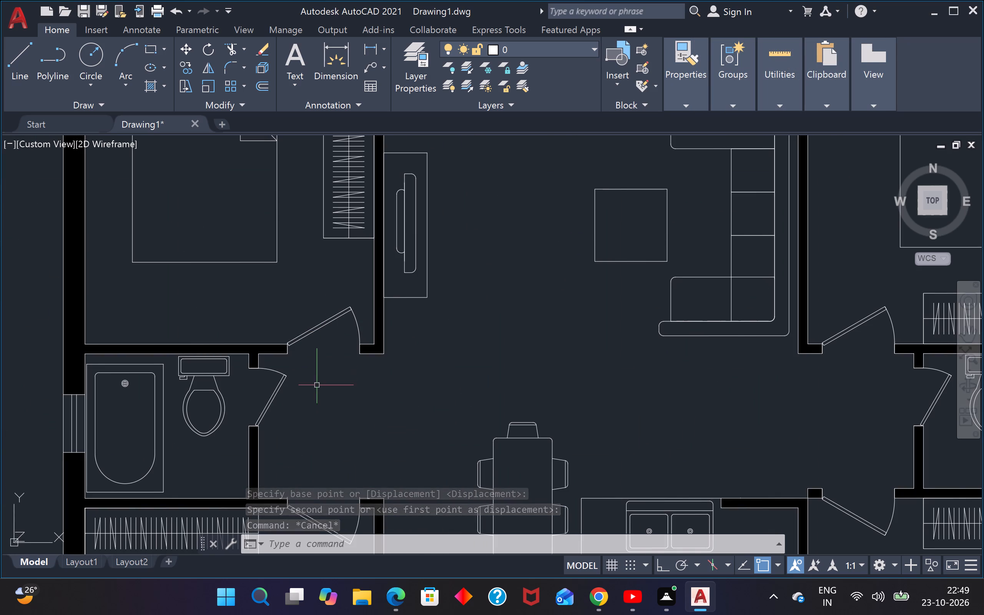
pyautogui.scroll(-2, 311, 437)
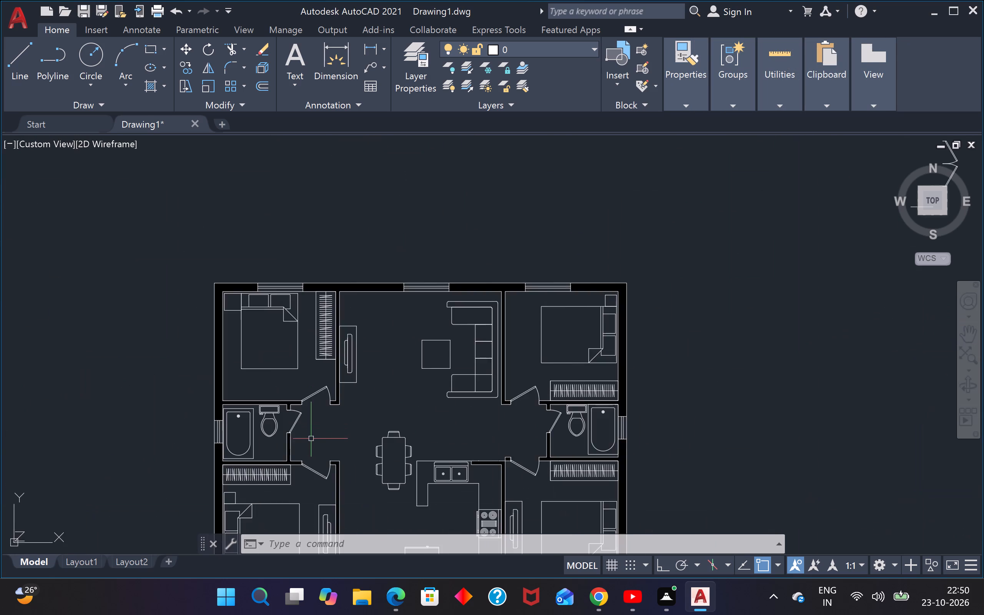
pyautogui.moveTo(325, 435); pyautogui.dragTo(379, 421, button='middle')
pyautogui.scroll(3, 356, 466)
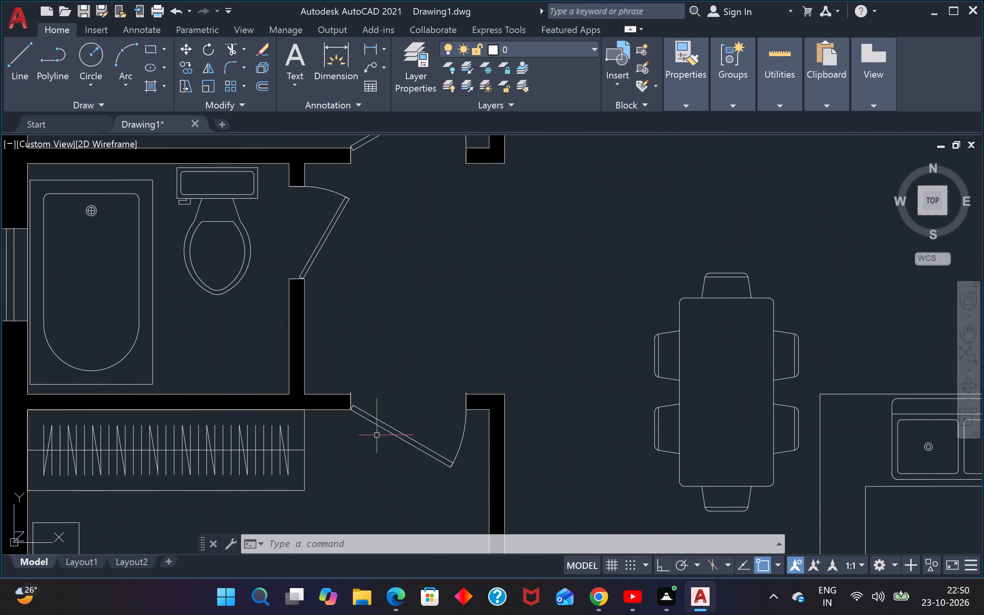
pyautogui.click(379, 409)
pyautogui.moveTo(349, 467); pyautogui.dragTo(355, 465)
pyautogui.press('Escape')
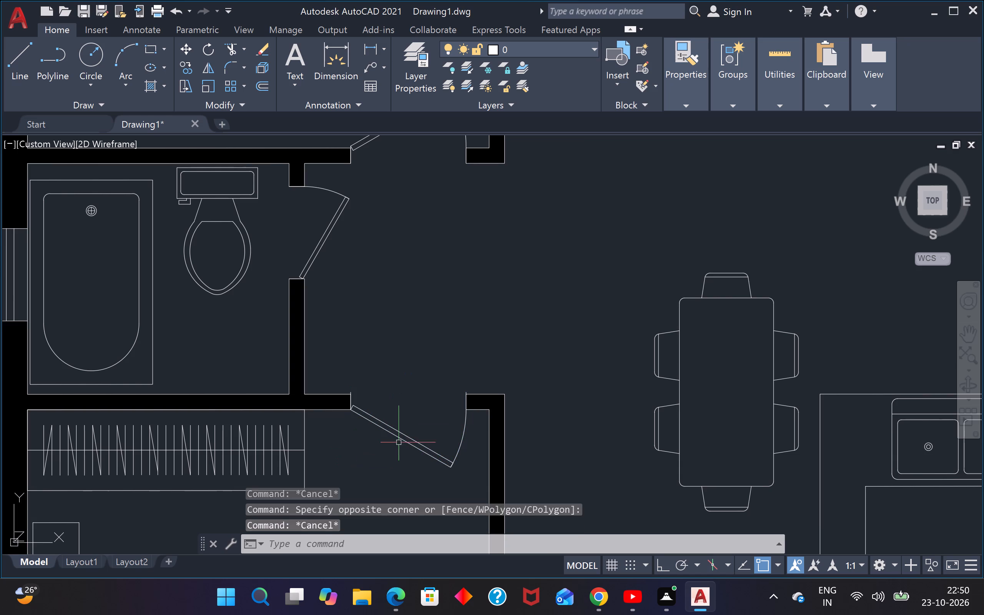
pyautogui.click(413, 429)
pyautogui.click(394, 454)
pyautogui.write('M')
pyautogui.press('space')
pyautogui.scroll(2, 356, 390)
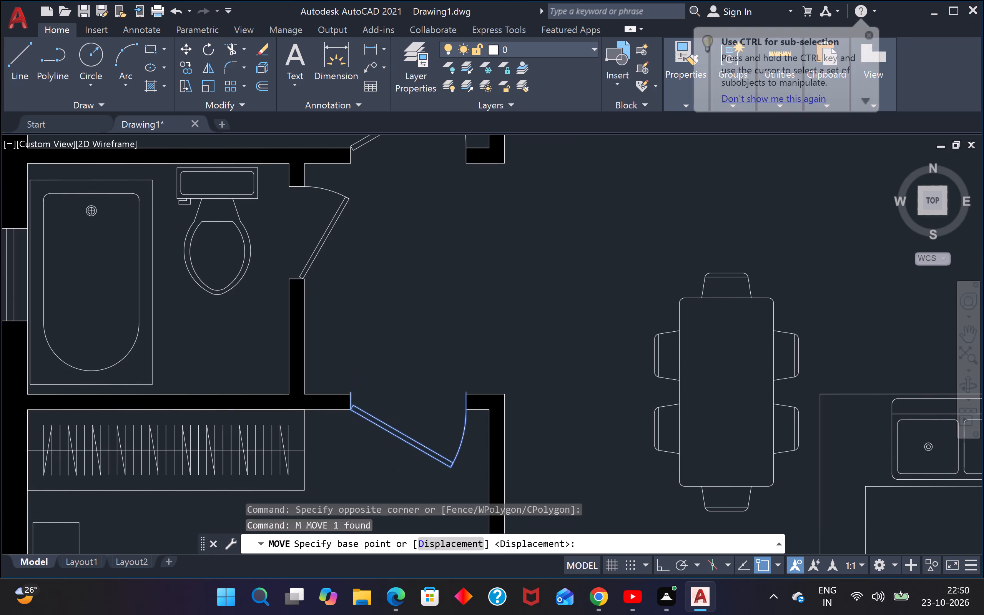
pyautogui.scroll(1, 356, 390)
pyautogui.click(332, 402)
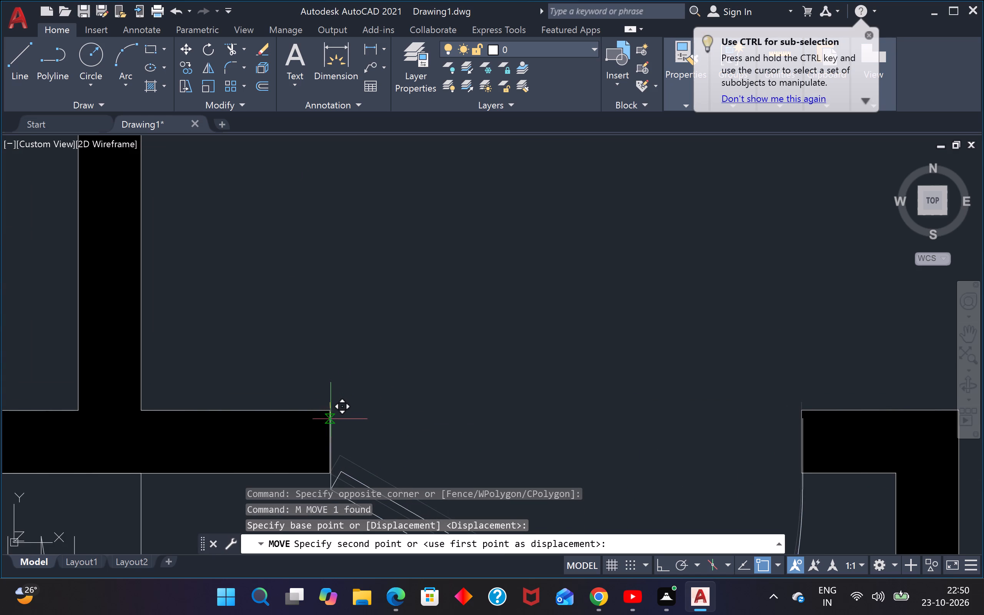
pyautogui.click(334, 412)
pyautogui.scroll(-7, 376, 367)
pyautogui.scroll(3, 379, 374)
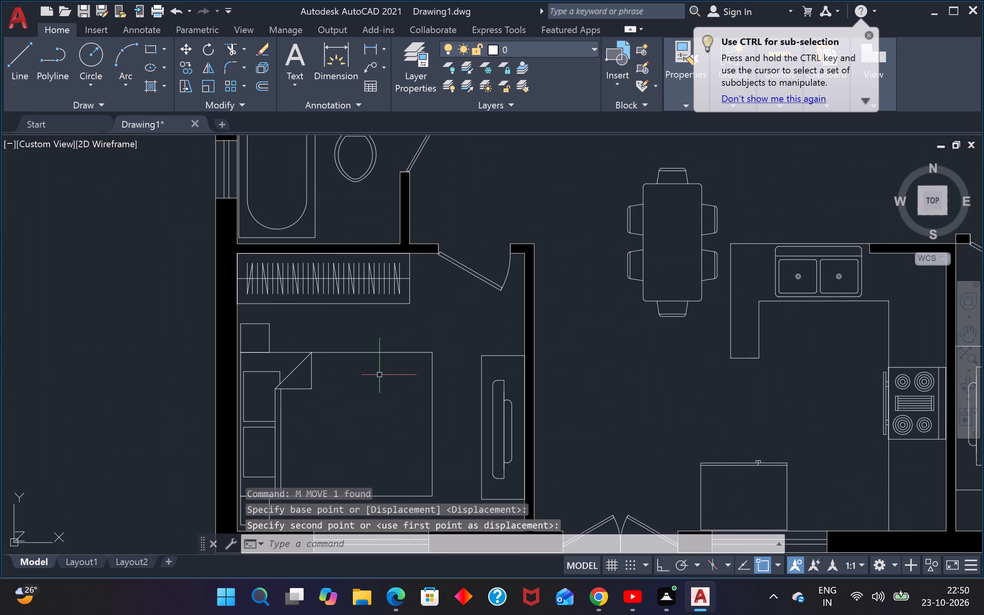
pyautogui.press('Escape')
pyautogui.press('Escape')
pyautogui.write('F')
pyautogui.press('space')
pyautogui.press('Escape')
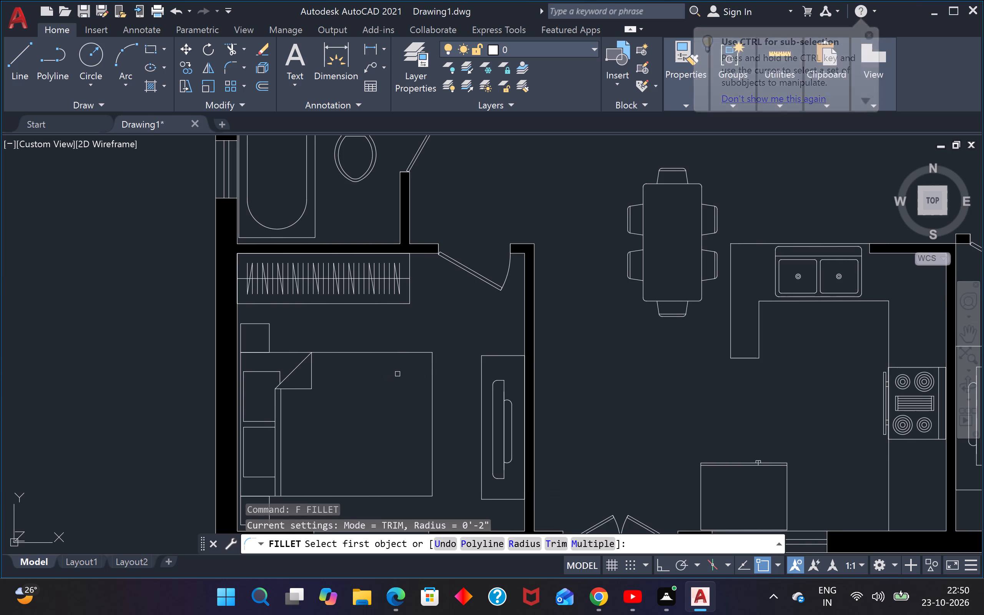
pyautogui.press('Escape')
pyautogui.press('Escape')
# Open the lower-left bedroom's Bed - Queen block definition for editing.
pyautogui.doubleClick(403, 352)
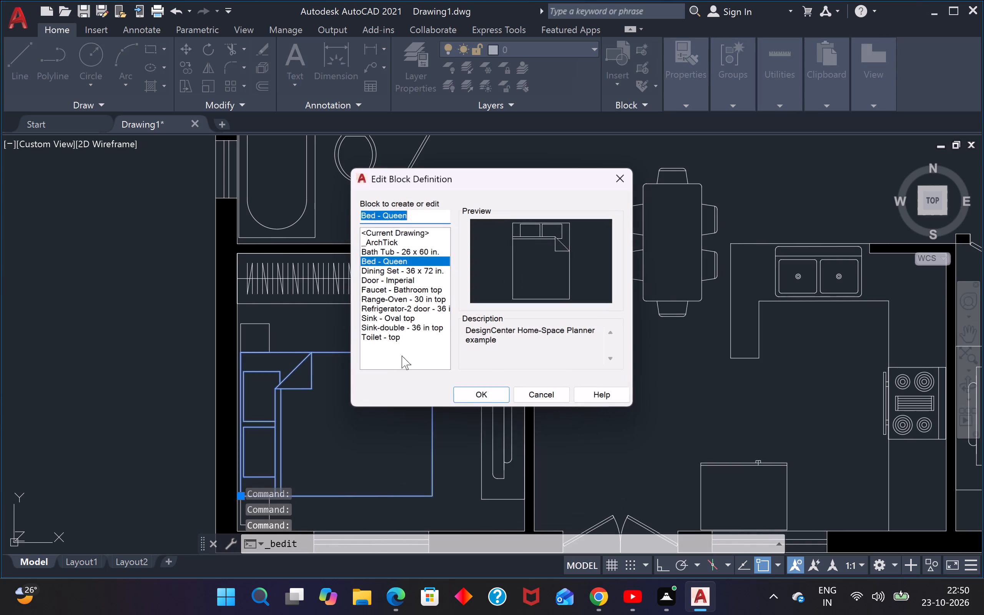
pyautogui.click(476, 395)
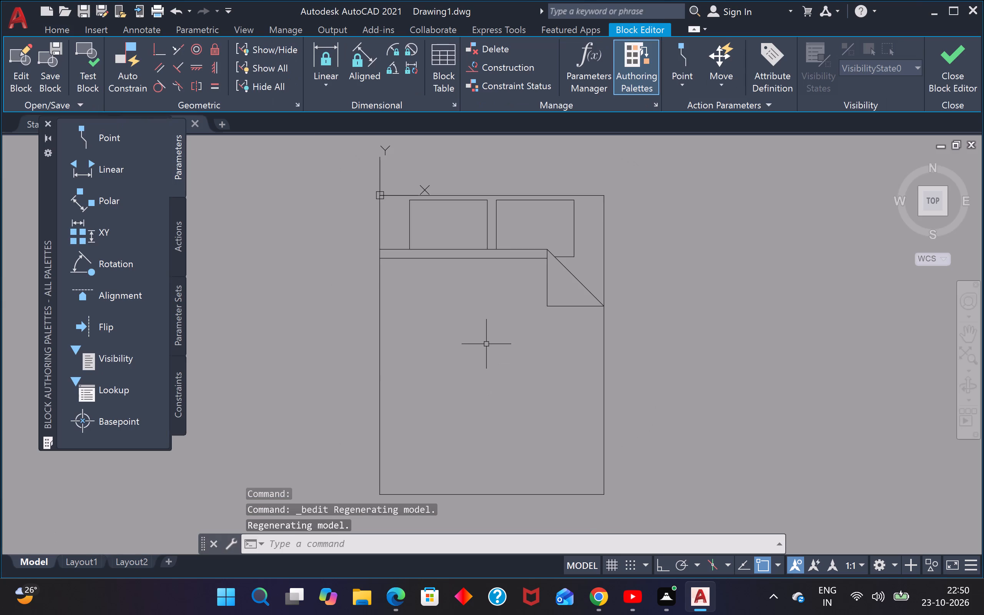
# Fillet the four outer corners of the bed outline with a 2" radius.
pyautogui.write('F')
pyautogui.press('space')
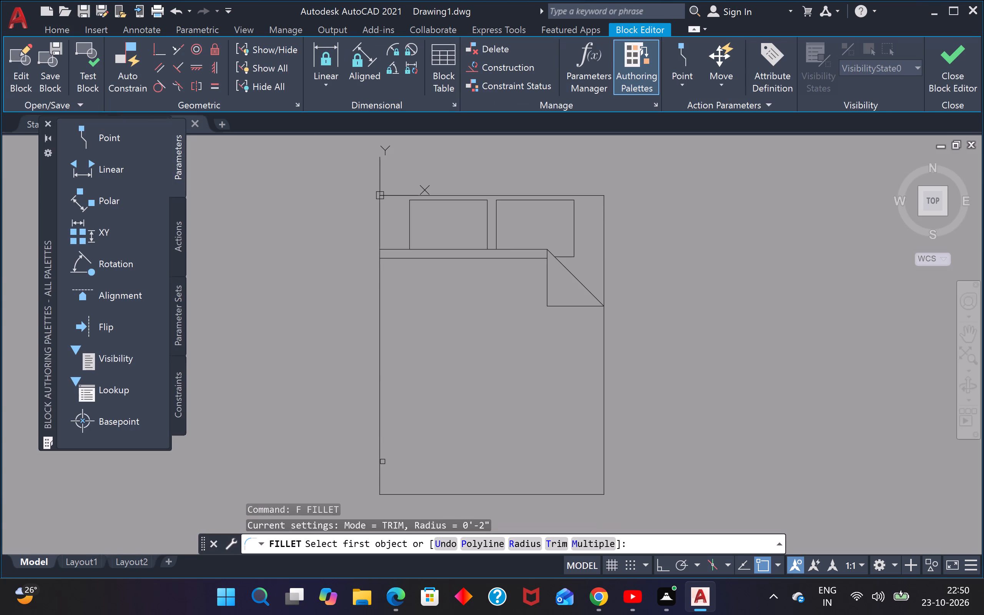
pyautogui.click(379, 460)
pyautogui.click(421, 494)
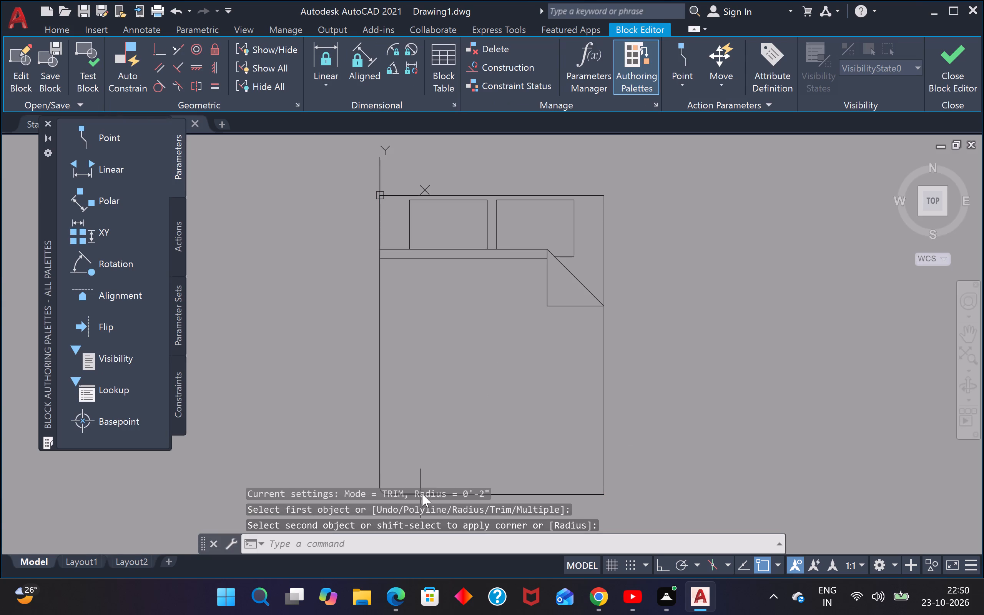
pyautogui.press('space')
pyautogui.click(602, 475)
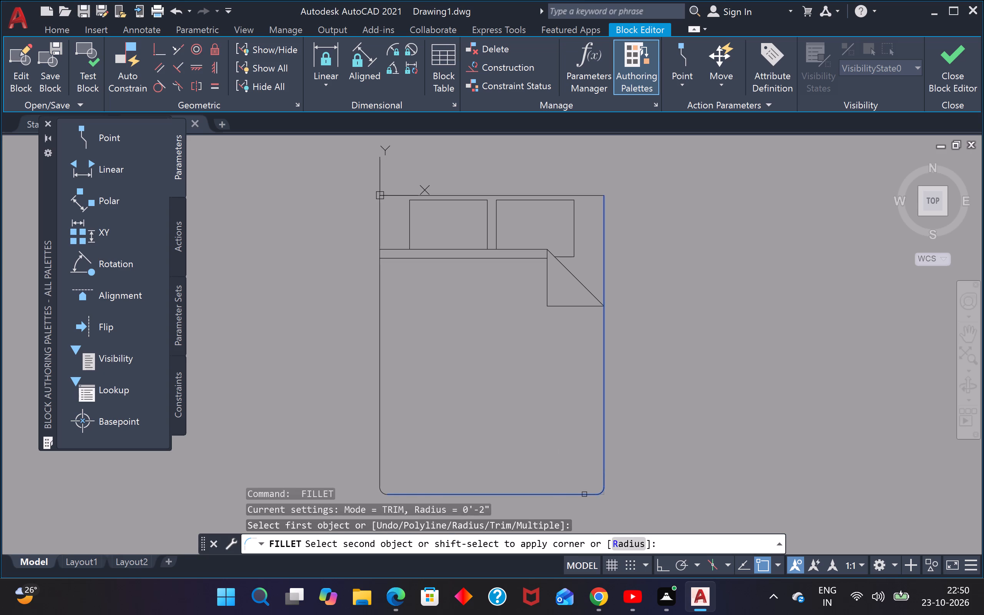
pyautogui.click(584, 494)
pyautogui.press('space')
pyautogui.click(593, 196)
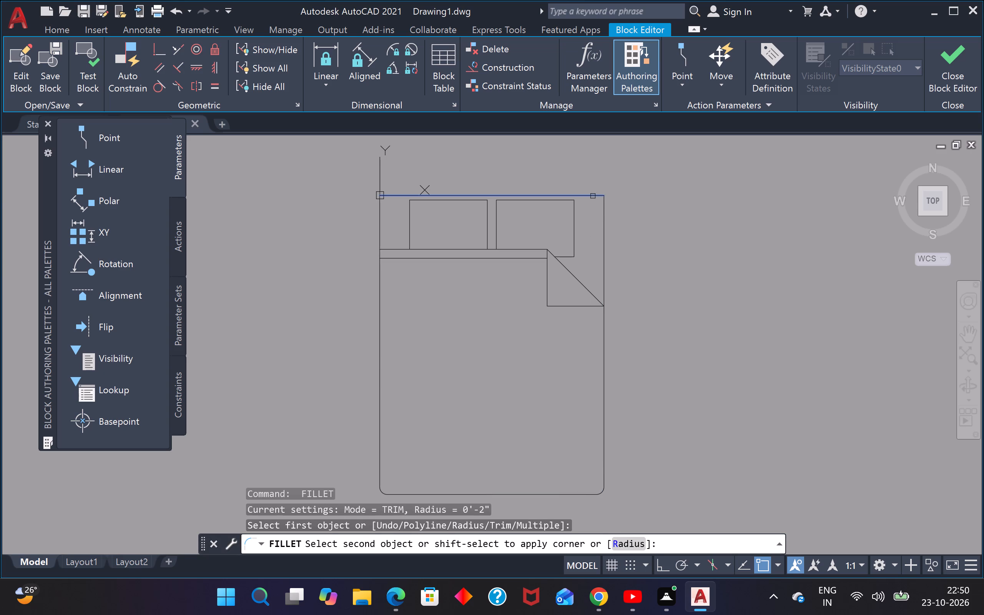
pyautogui.click(602, 208)
pyautogui.press('space')
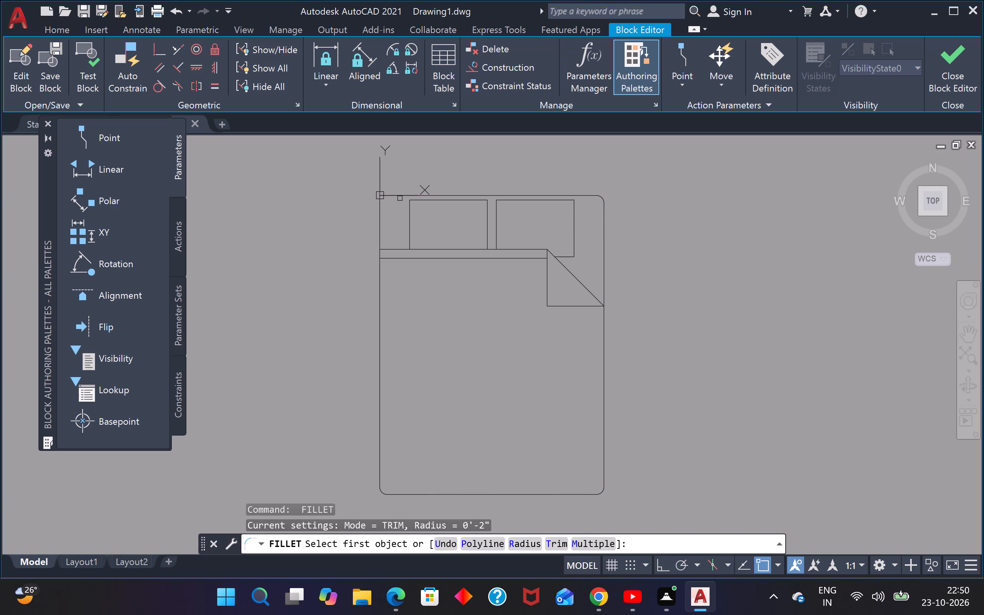
pyautogui.click(401, 195)
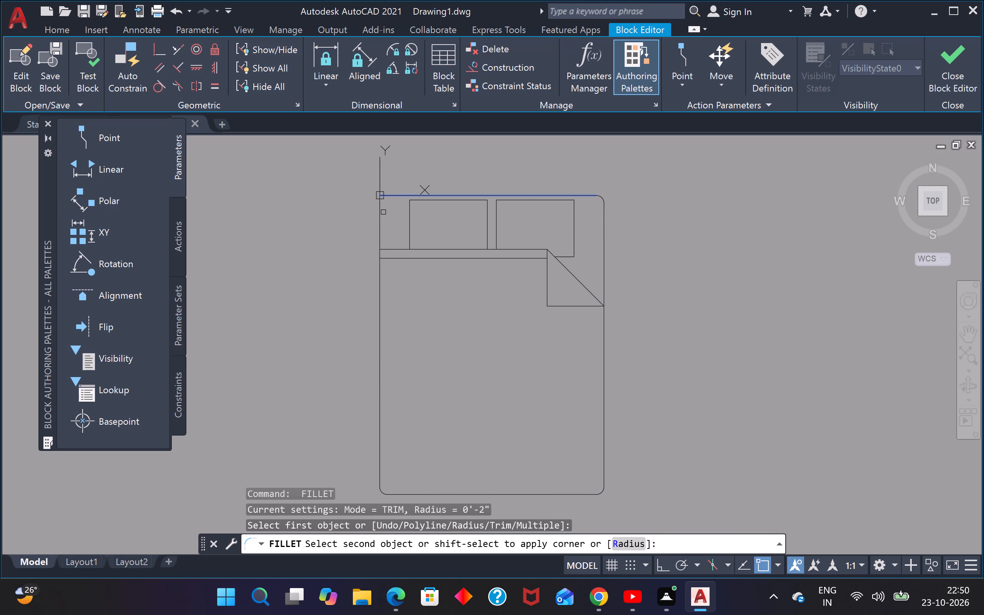
pyautogui.click(379, 213)
# Fillet both upper corners of the bed's left pillow with a 2" radius.
pyautogui.press('space')
pyautogui.scroll(3, 402, 206)
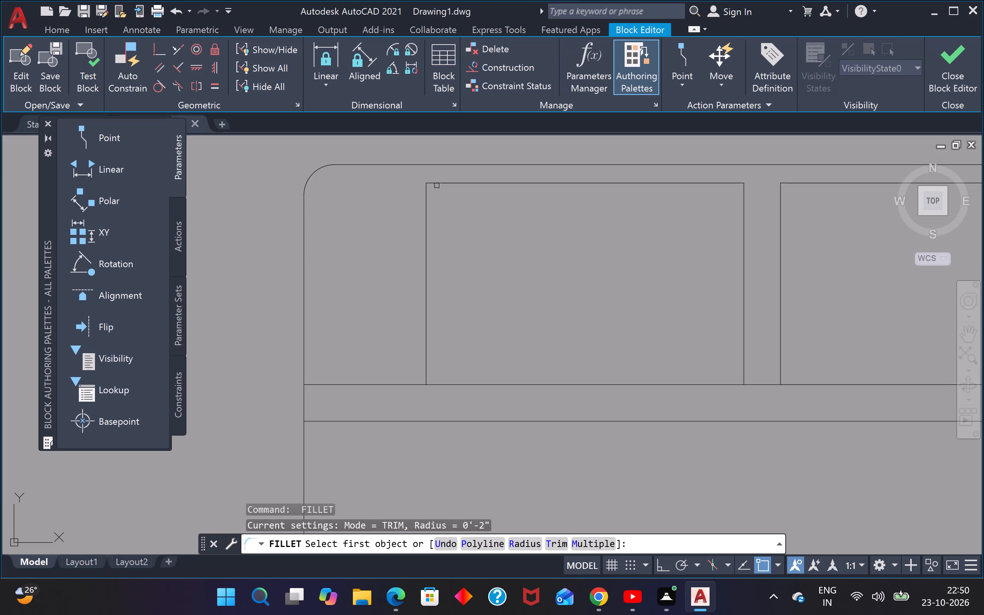
pyautogui.click(437, 185)
pyautogui.click(426, 199)
pyautogui.press('space')
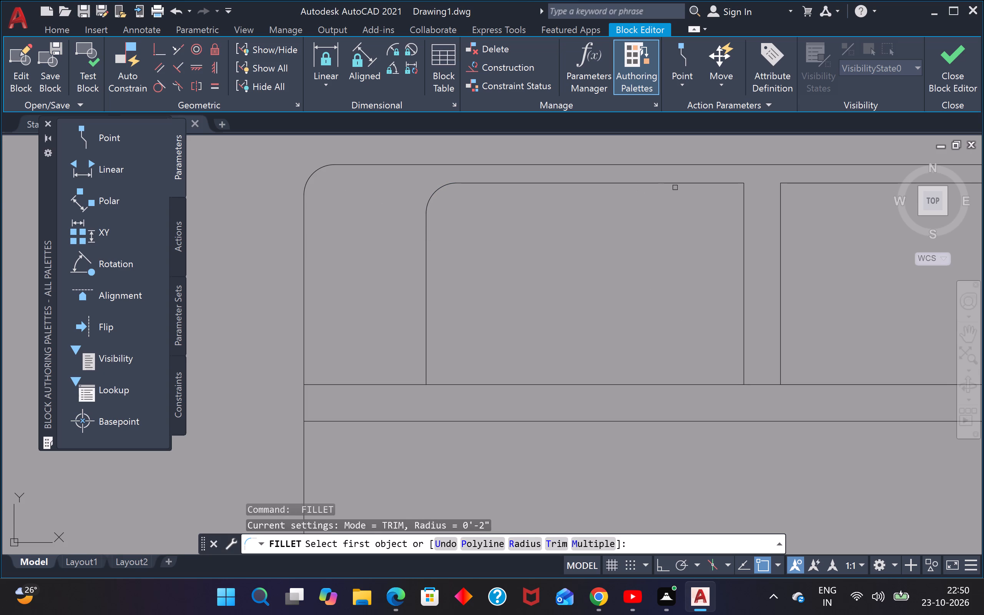
pyautogui.click(683, 186)
pyautogui.click(697, 184)
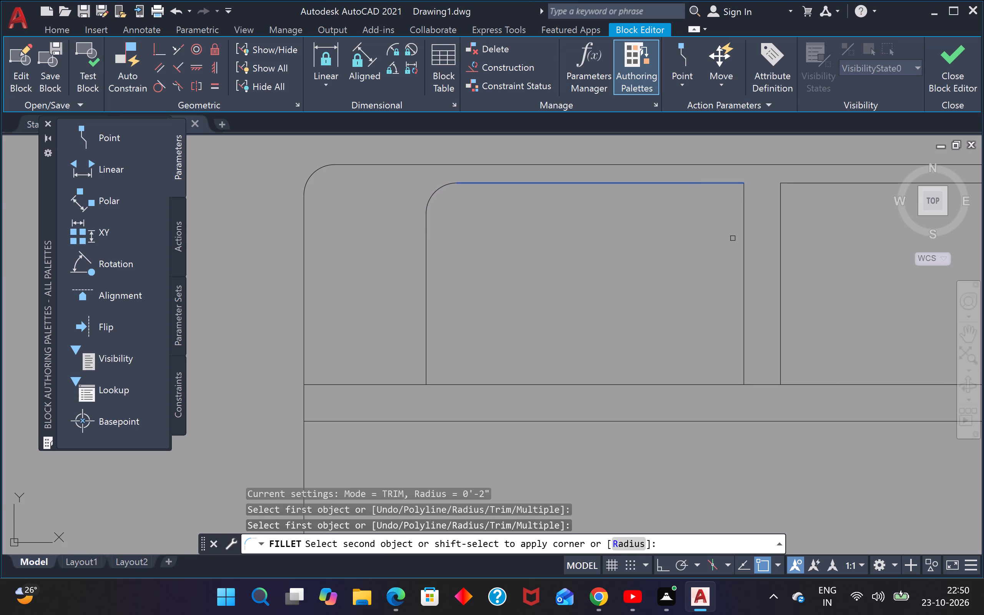
pyautogui.click(745, 238)
# Fillet the right pillow's two upper corners and its exposed lower-right corner with a 2" radius.
pyautogui.press('space')
pyautogui.scroll(-1, 742, 238)
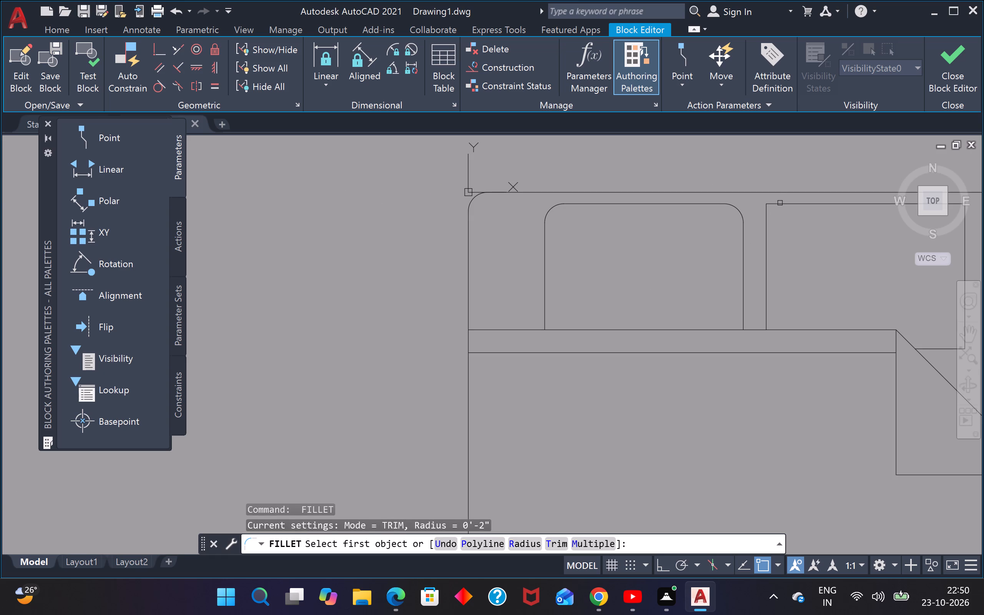
pyautogui.moveTo(780, 203); pyautogui.dragTo(774, 207)
pyautogui.click(766, 230)
pyautogui.scroll(-2, 771, 237)
pyautogui.moveTo(776, 237); pyautogui.dragTo(614, 274, button='middle')
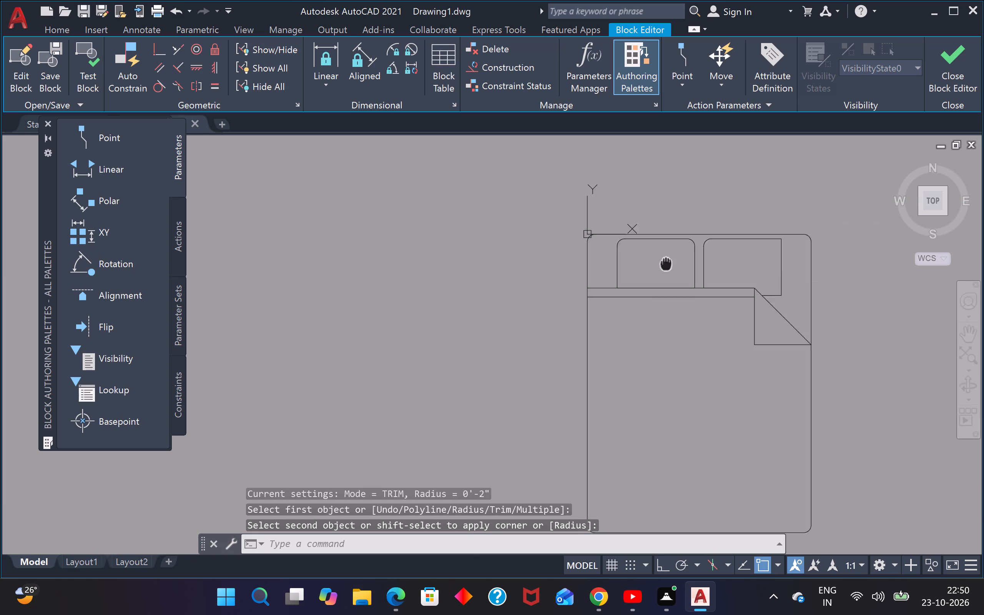
pyautogui.moveTo(614, 274); pyautogui.dragTo(596, 276, button='middle')
pyautogui.scroll(2, 635, 270)
pyautogui.press('space')
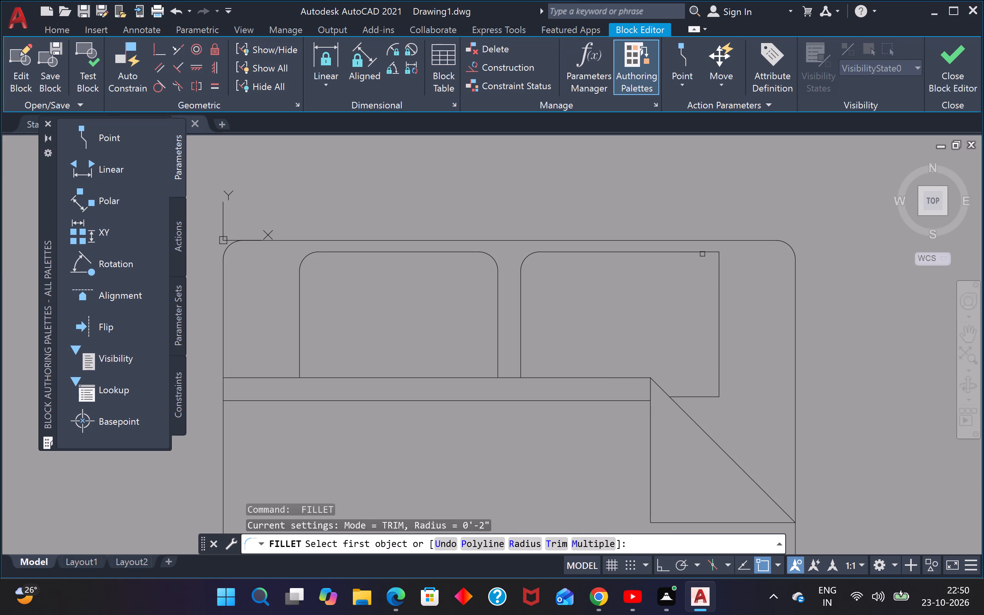
pyautogui.click(703, 253)
pyautogui.click(720, 283)
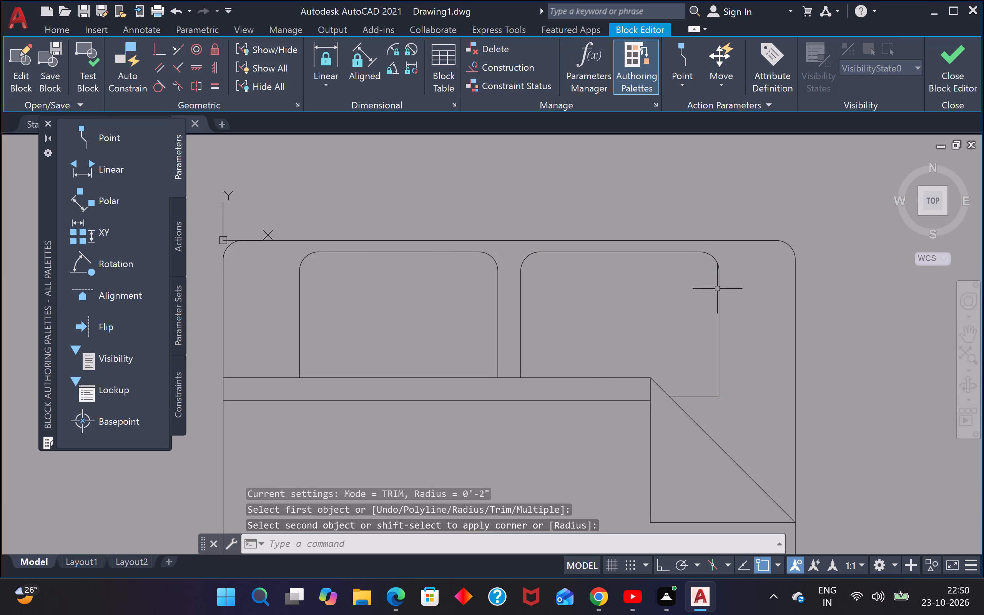
pyautogui.press('space')
pyautogui.click(709, 396)
pyautogui.moveTo(717, 389); pyautogui.dragTo(720, 385)
# Fillet the lower-left corner of the blanket's folded flap with a 2" radius.
pyautogui.scroll(-3, 729, 354)
pyautogui.scroll(4, 710, 391)
pyautogui.press('space')
pyautogui.click(693, 388)
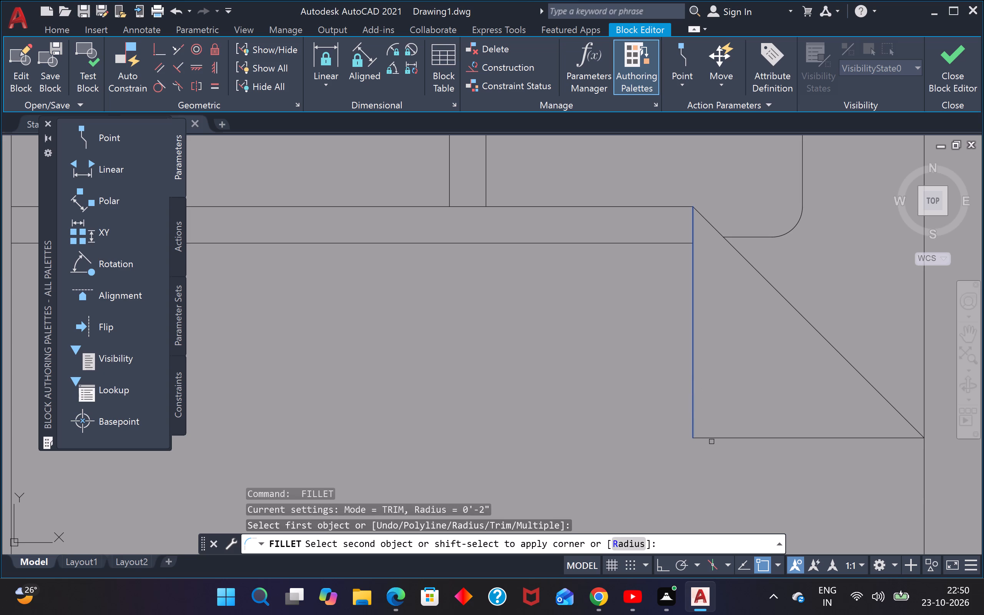
pyautogui.click(712, 437)
# Close the Block Editor, saving the changes to Bed - Queen.
pyautogui.scroll(-3, 718, 399)
pyautogui.moveTo(658, 392); pyautogui.dragTo(636, 354, button='middle')
pyautogui.scroll(-3, 648, 351)
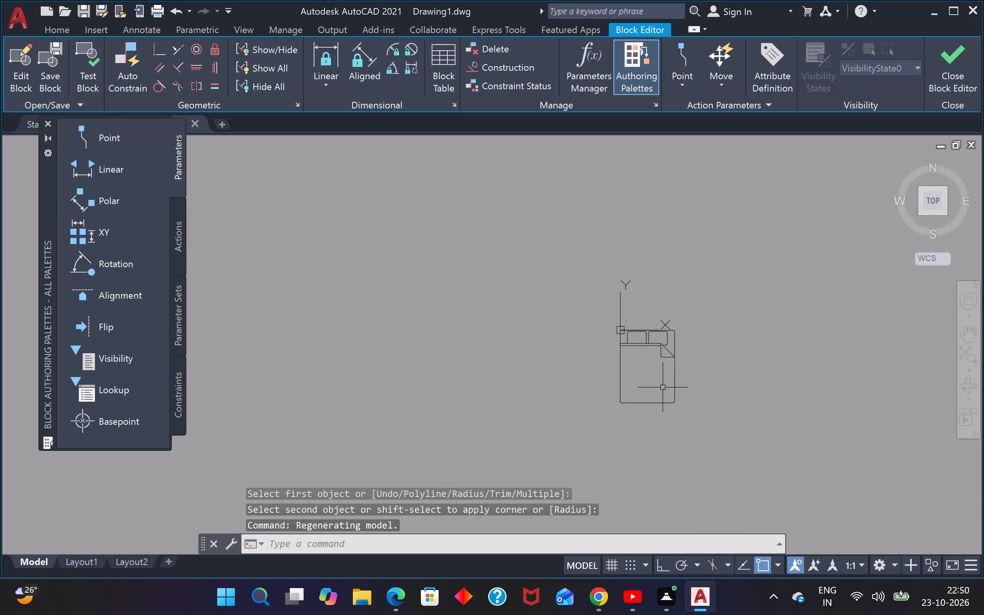
pyautogui.moveTo(655, 378); pyautogui.dragTo(623, 366, button='middle')
pyautogui.click(979, 62)
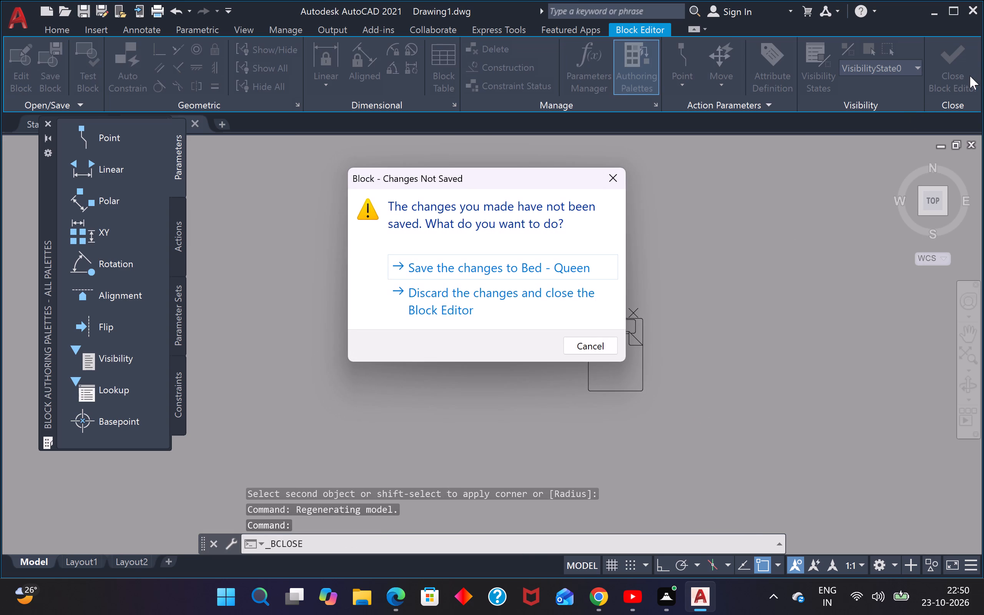
pyautogui.click(548, 266)
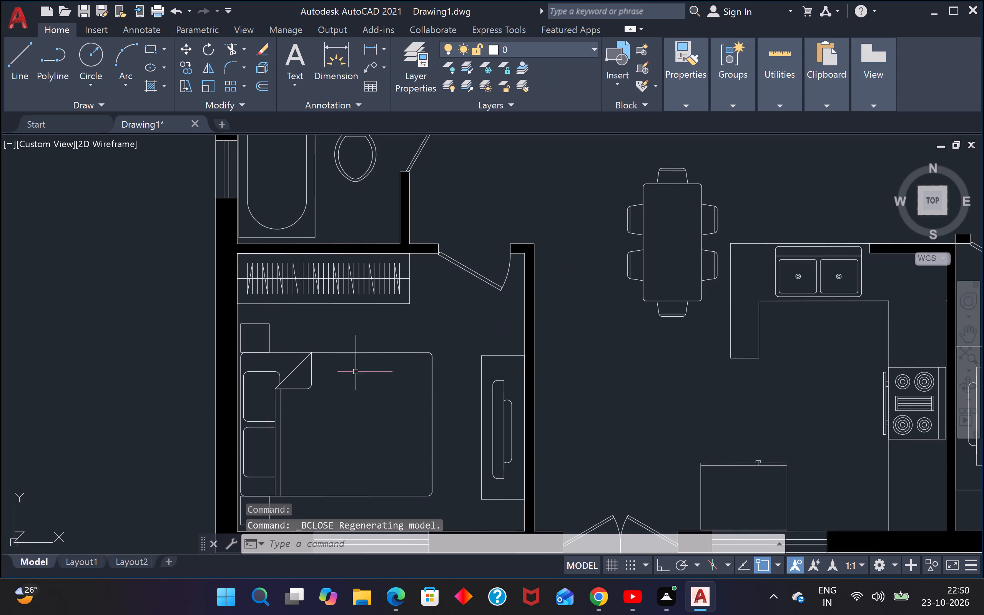
# Fillet all four corners of the nightstand above the lower-left bedroom's bed with a 2" radius.
pyautogui.scroll(1, 178, 360)
pyautogui.write('F')
pyautogui.press('space')
pyautogui.scroll(2, 278, 313)
pyautogui.click(275, 314)
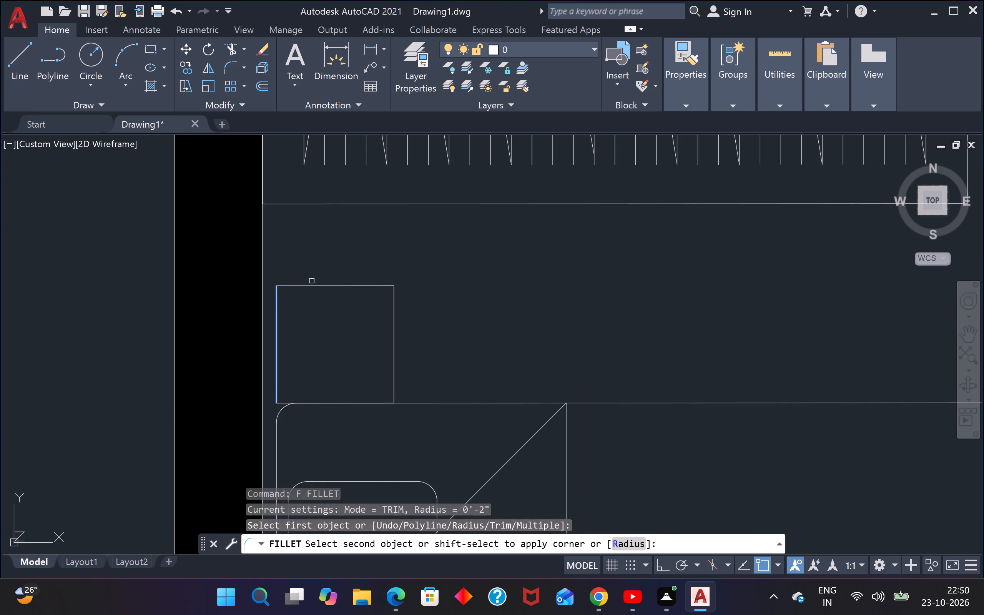
pyautogui.click(310, 288)
pyautogui.click(313, 286)
pyautogui.press('space')
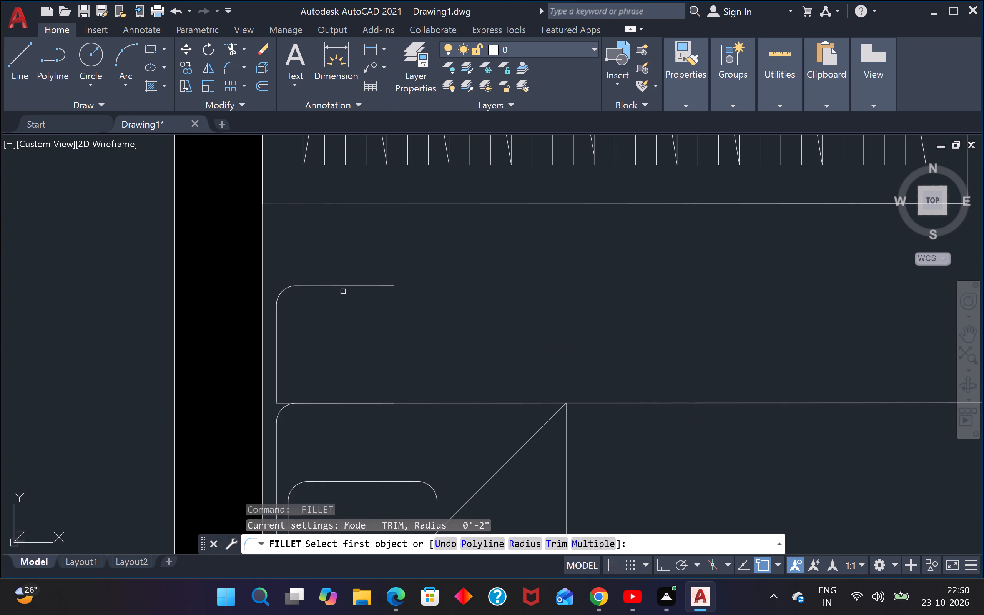
pyautogui.click(348, 284)
pyautogui.click(393, 321)
pyautogui.press('space')
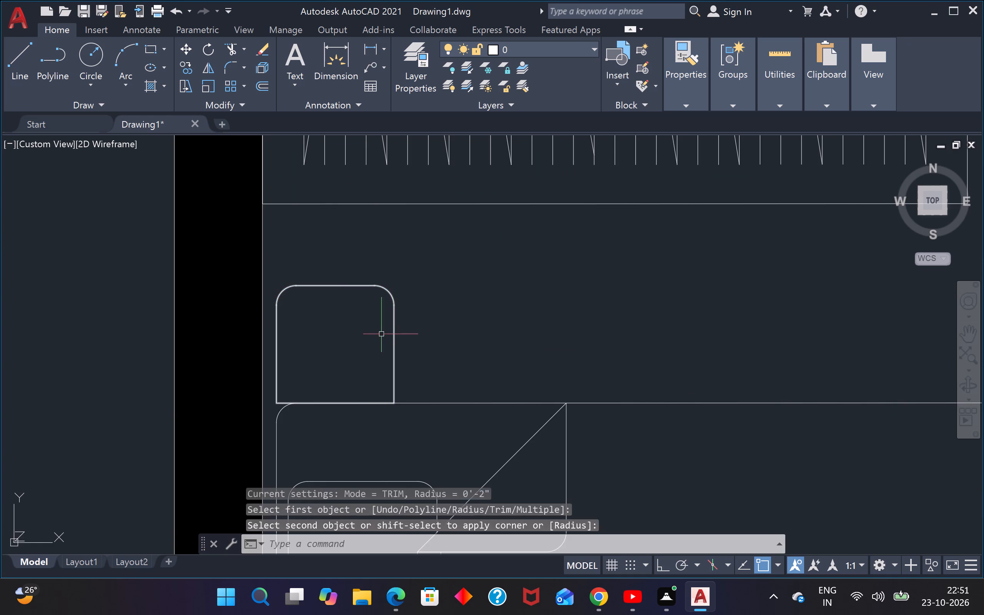
pyautogui.scroll(2, 288, 402)
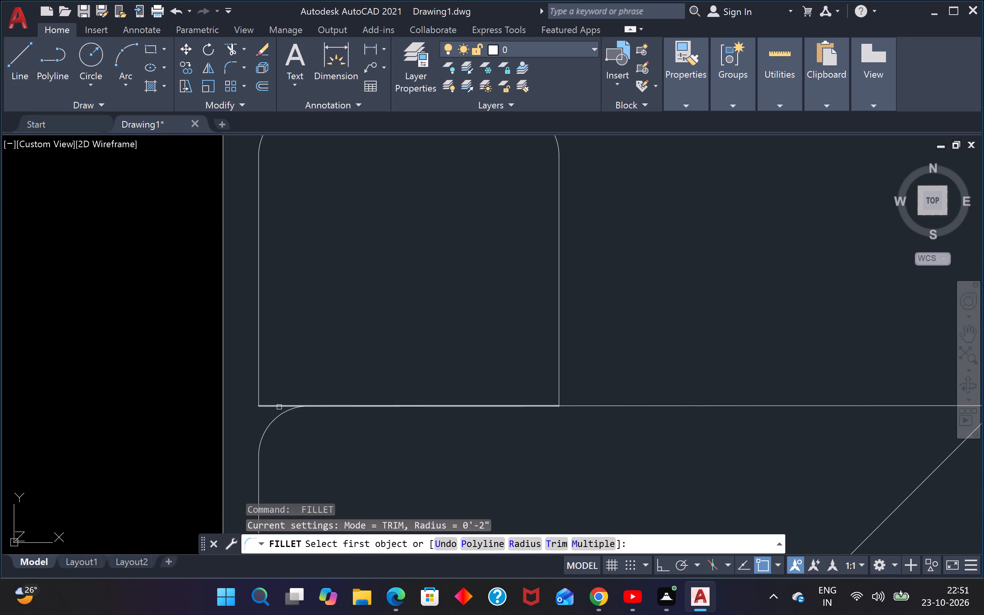
pyautogui.click(279, 407)
pyautogui.click(260, 384)
pyautogui.press('space')
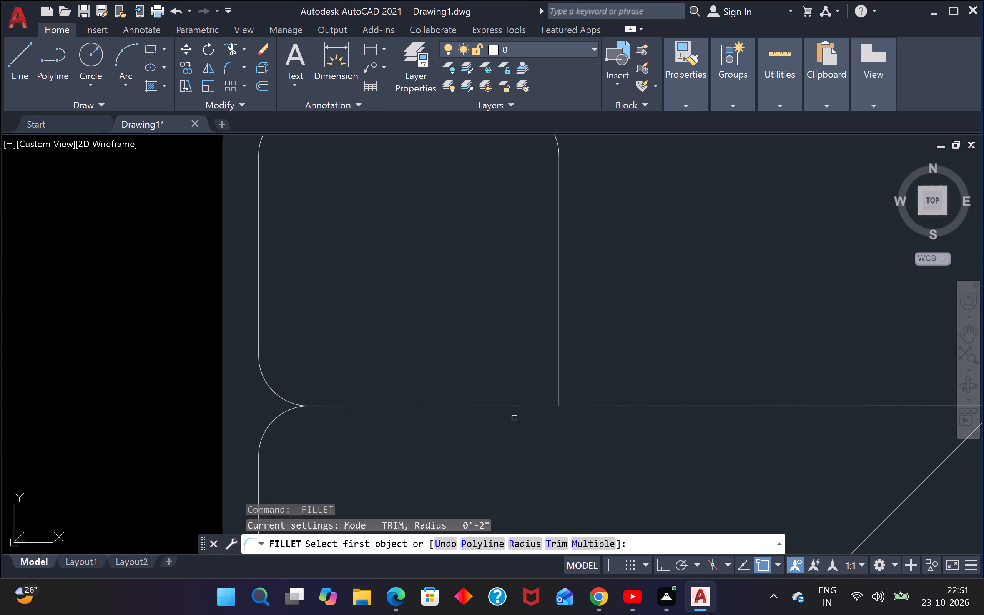
pyautogui.click(538, 405)
pyautogui.click(557, 384)
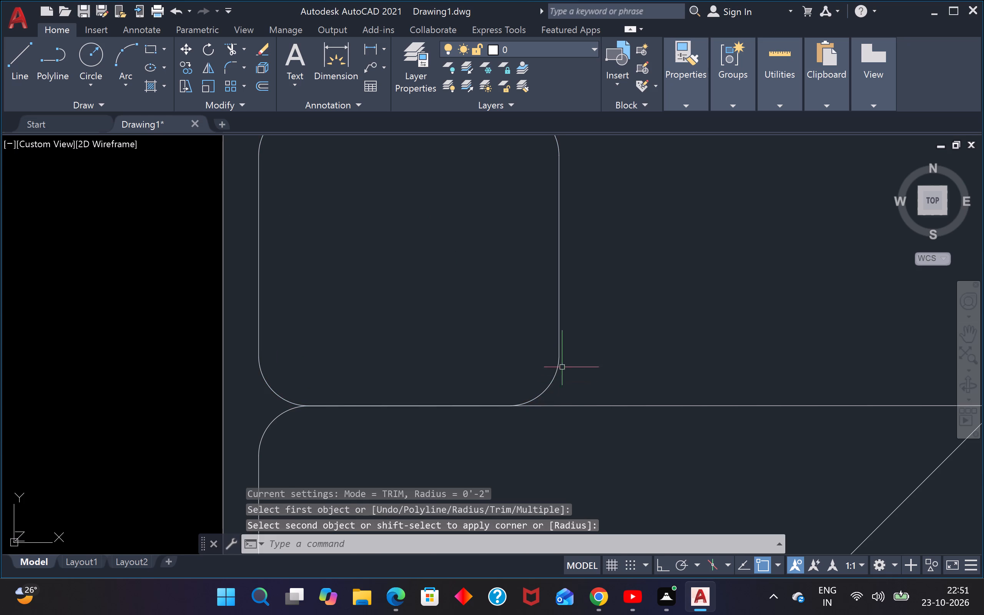
pyautogui.scroll(-5, 565, 359)
pyautogui.scroll(-3, 590, 327)
pyautogui.scroll(2, 589, 406)
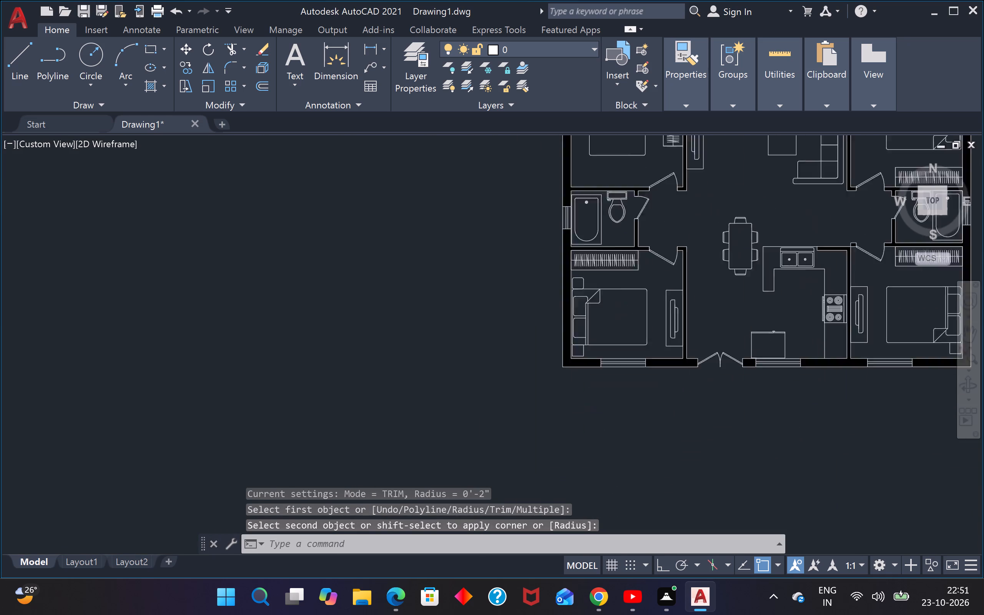
# Fillet all four corners of the nightstand below the lower-left bedroom's bed with a 2" radius.
pyautogui.scroll(1, 592, 393)
pyautogui.press('space')
pyautogui.scroll(3, 571, 267)
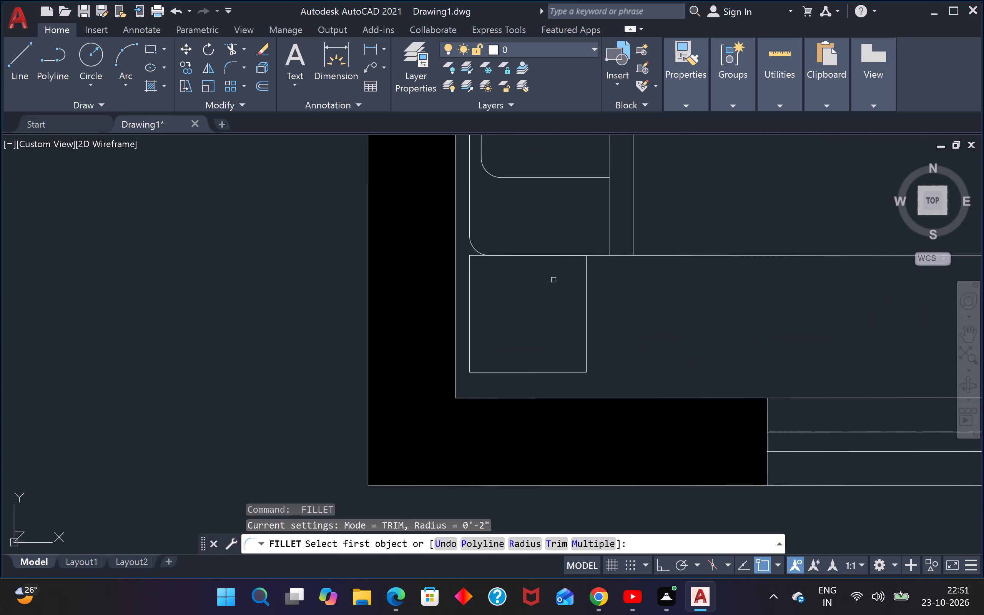
pyautogui.click(559, 255)
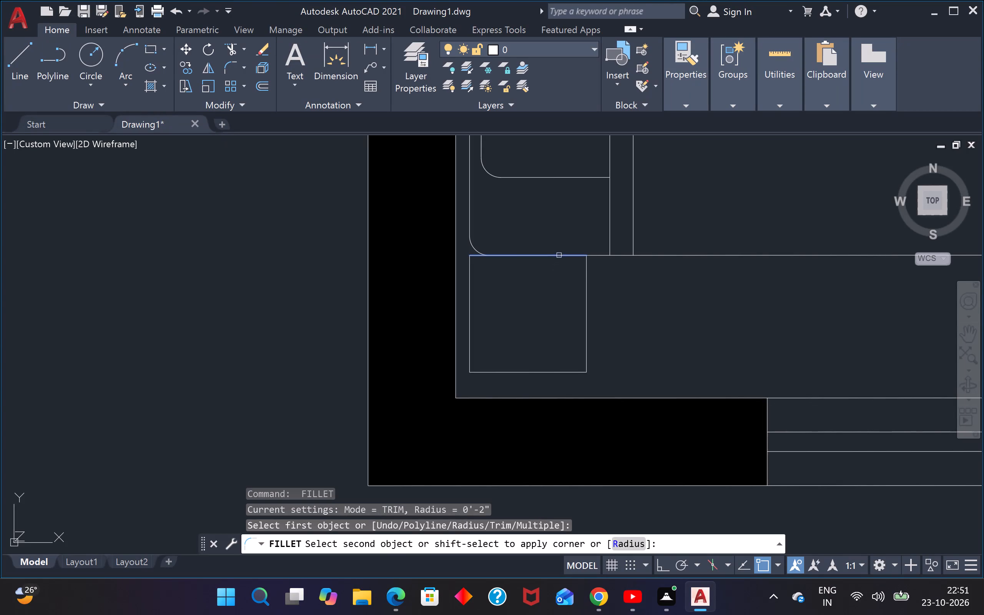
pyautogui.click(586, 274)
pyautogui.press('space')
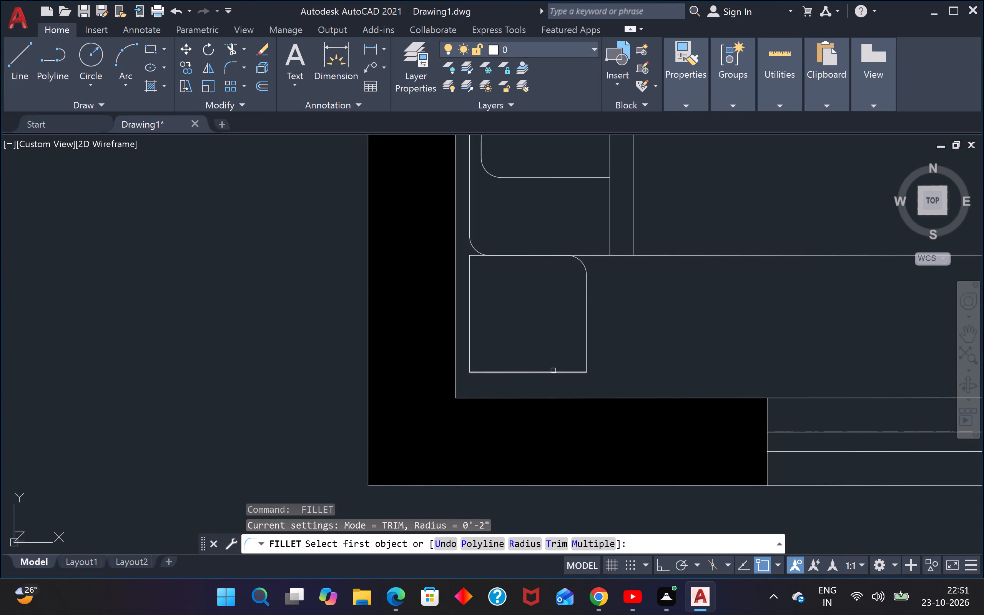
pyautogui.click(553, 371)
pyautogui.click(586, 341)
pyautogui.press('space')
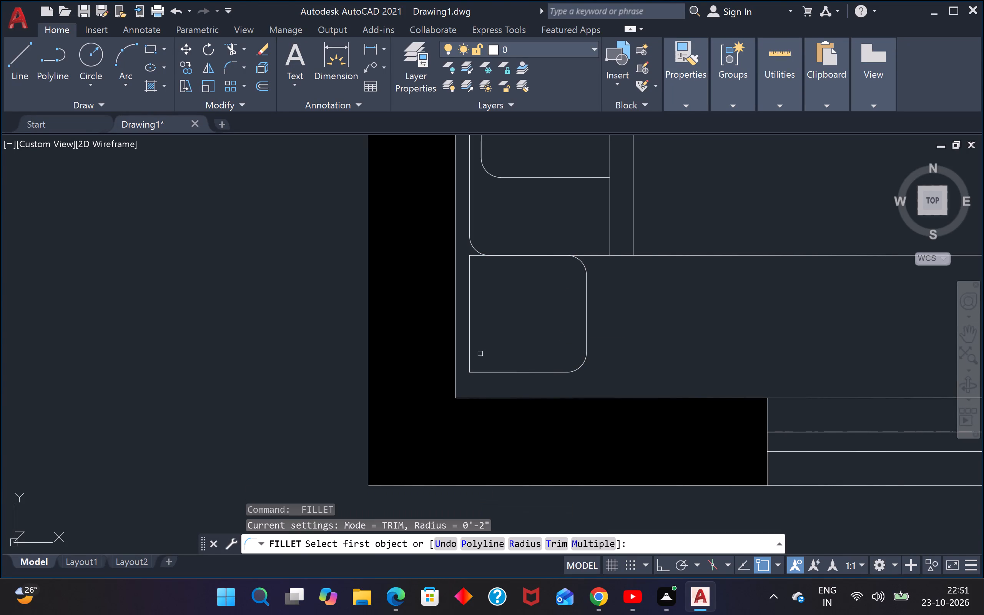
pyautogui.click(472, 351)
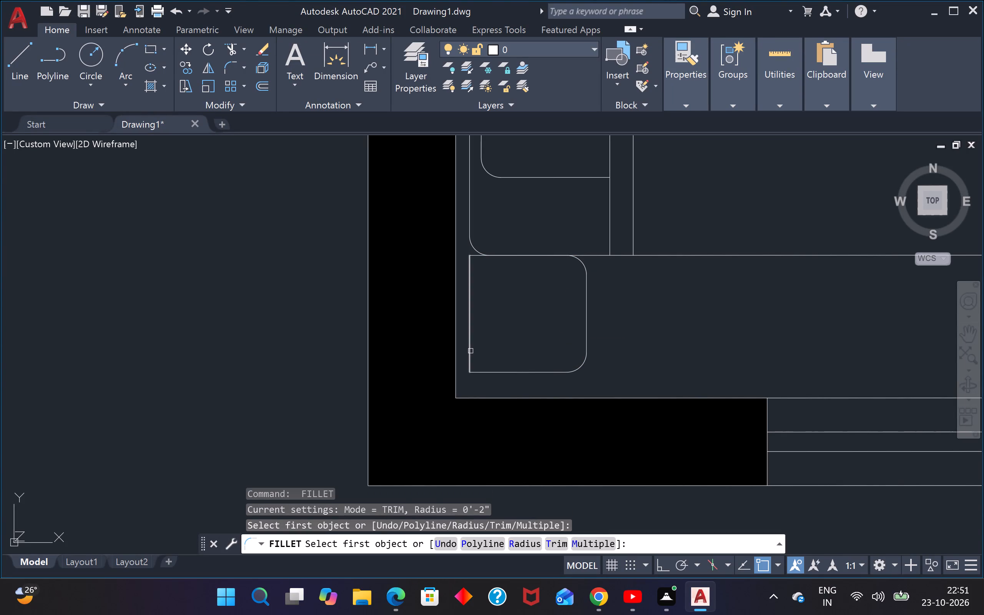
pyautogui.click(470, 351)
pyautogui.click(491, 371)
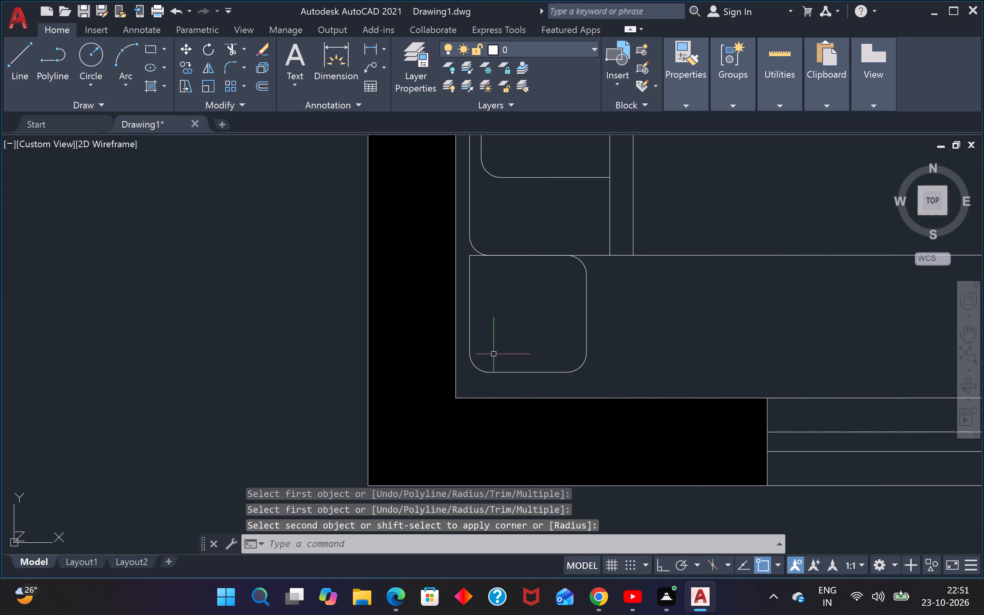
pyautogui.press('space')
pyautogui.scroll(3, 475, 258)
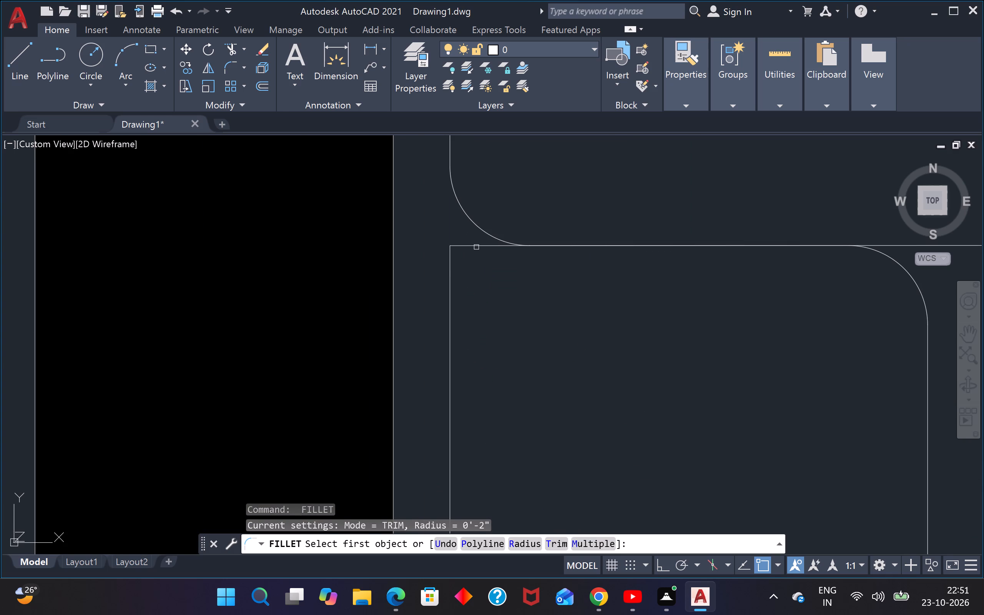
pyautogui.click(476, 247)
pyautogui.click(452, 273)
# Fillet all four corners of the nightstand above the upper-right bedroom's bed with a 2" radius.
pyautogui.scroll(-3, 462, 280)
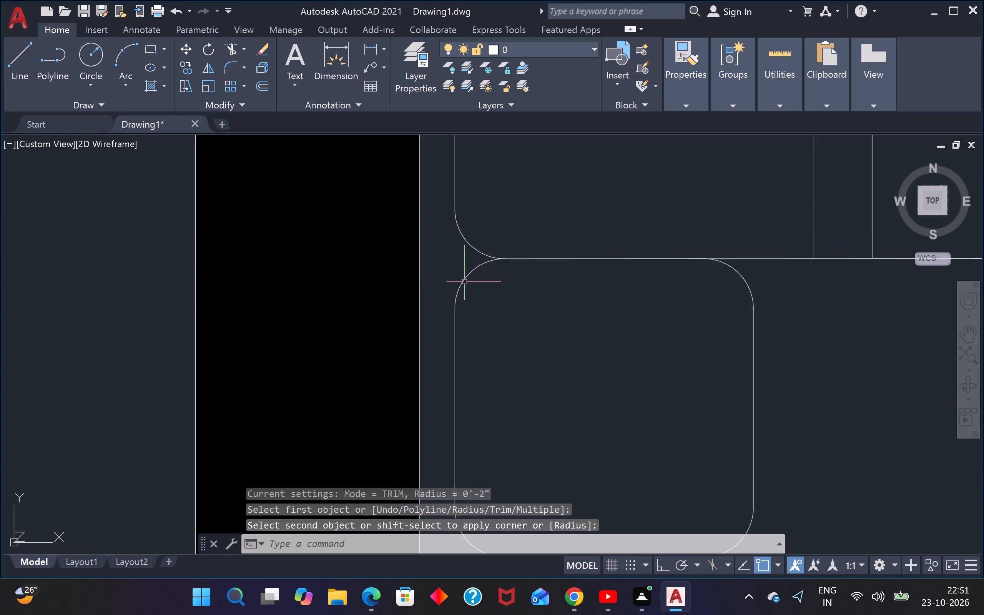
pyautogui.scroll(-3, 540, 309)
pyautogui.scroll(-4, 617, 314)
pyautogui.moveTo(696, 263); pyautogui.dragTo(568, 291, button='middle')
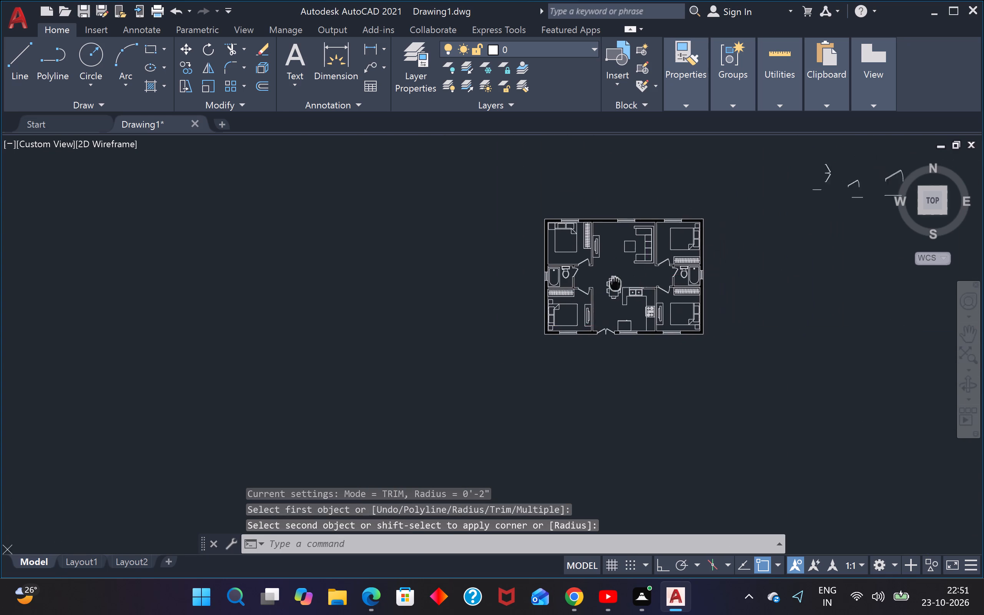
pyautogui.moveTo(568, 291); pyautogui.dragTo(554, 294, button='middle')
pyautogui.scroll(3, 605, 256)
pyautogui.scroll(3, 617, 193)
pyautogui.press('space')
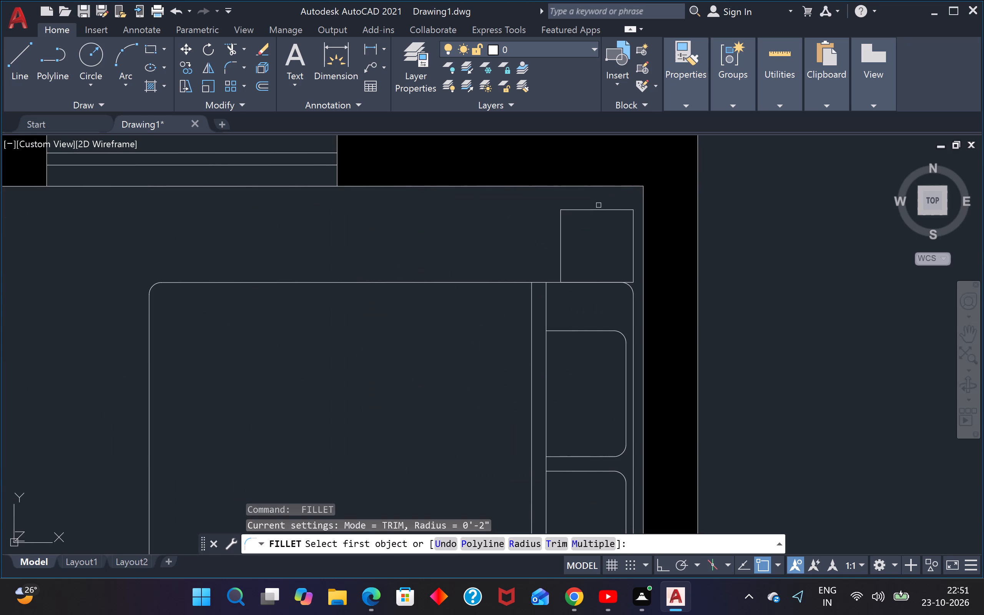
pyautogui.click(596, 210)
pyautogui.click(562, 239)
pyautogui.press('space')
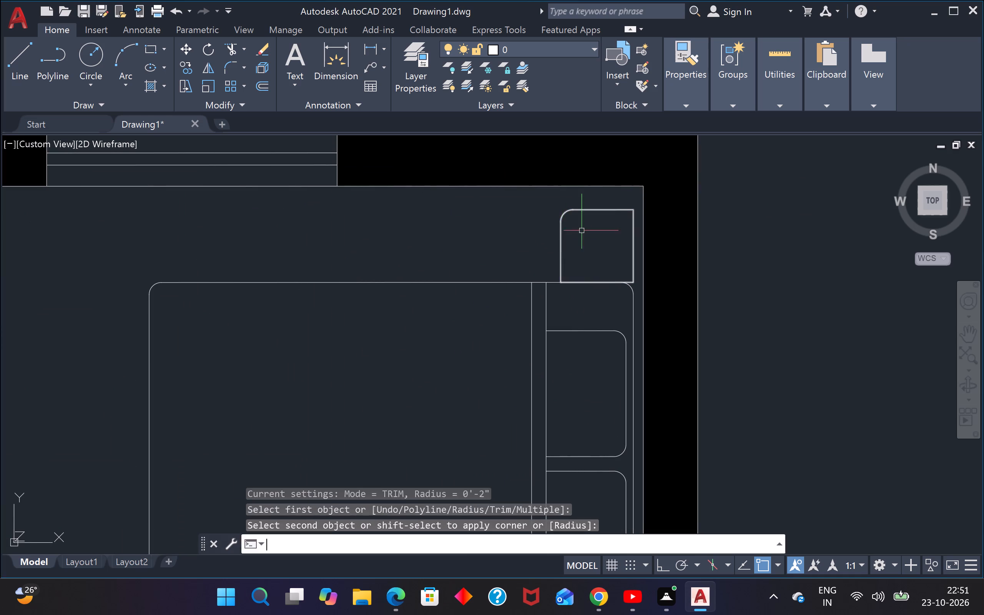
pyautogui.click(619, 209)
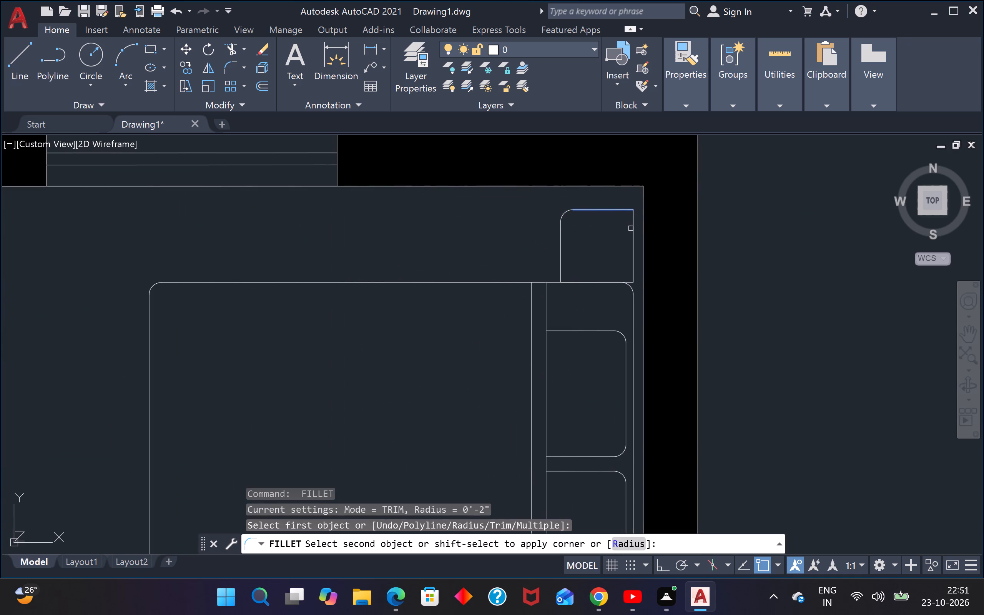
pyautogui.click(633, 228)
pyautogui.scroll(4, 626, 276)
pyautogui.press('space')
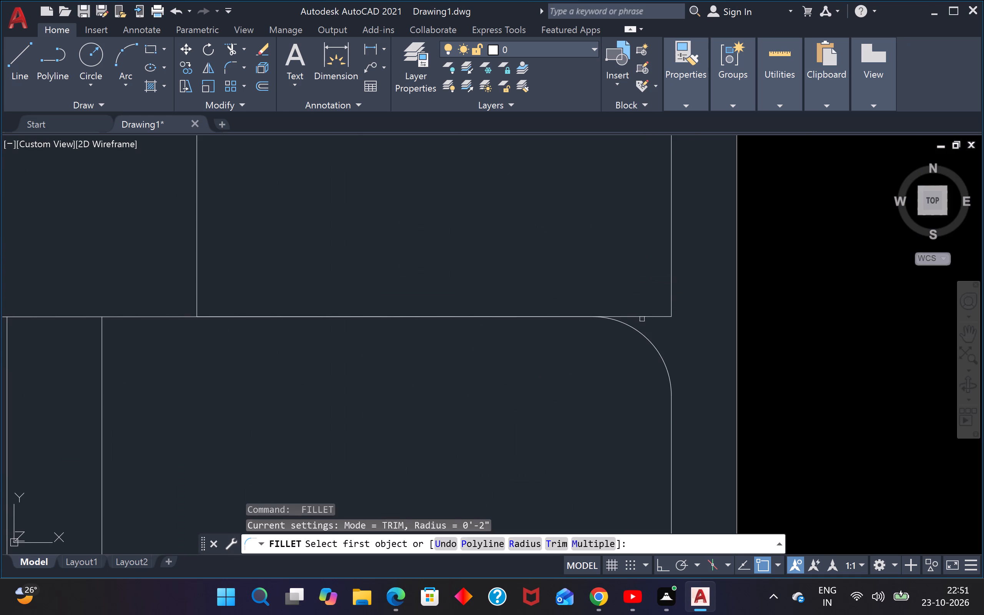
pyautogui.click(643, 315)
pyautogui.click(668, 275)
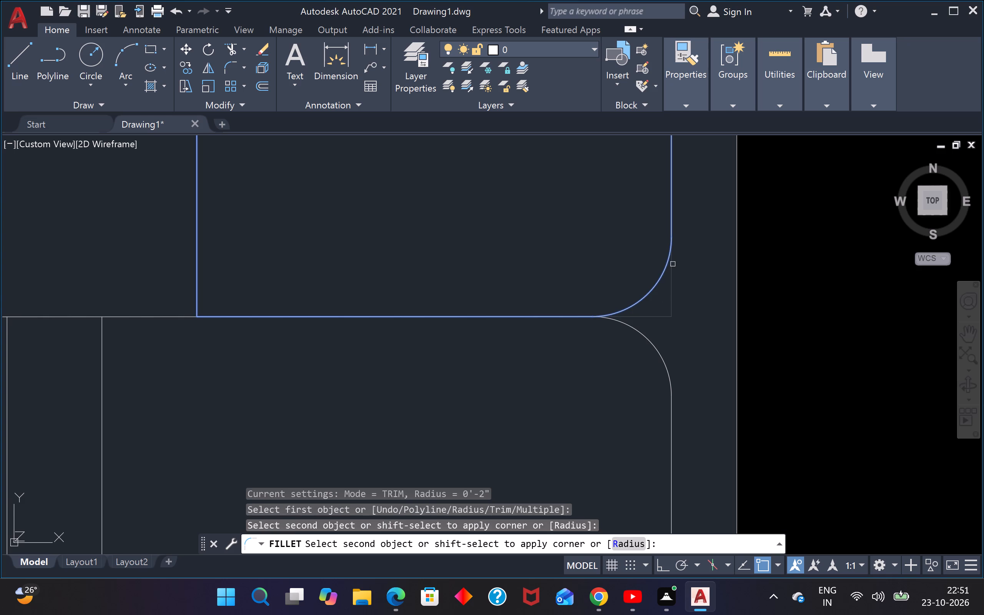
pyautogui.click(673, 218)
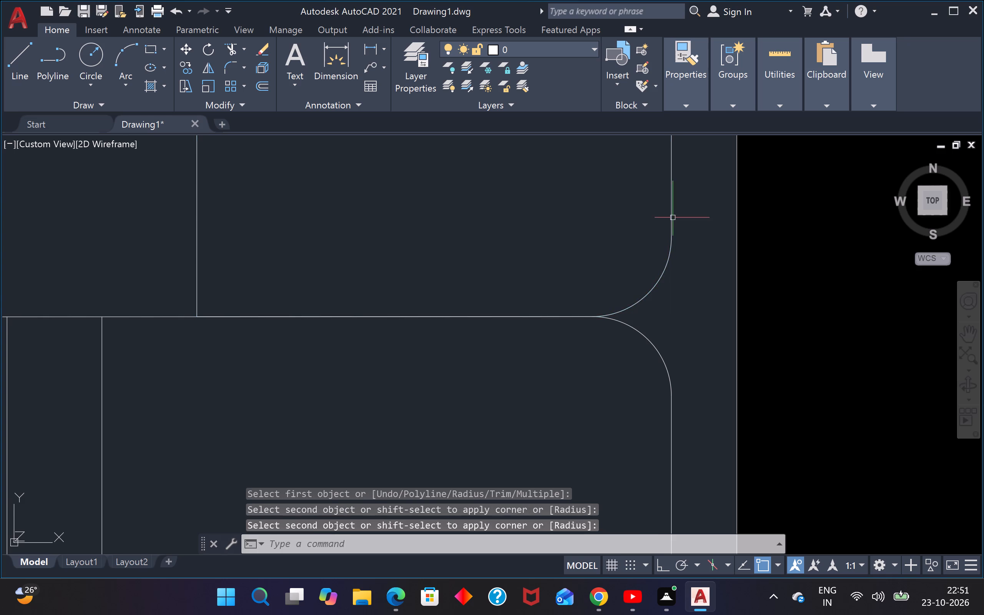
pyautogui.scroll(-3, 665, 223)
pyautogui.press('space')
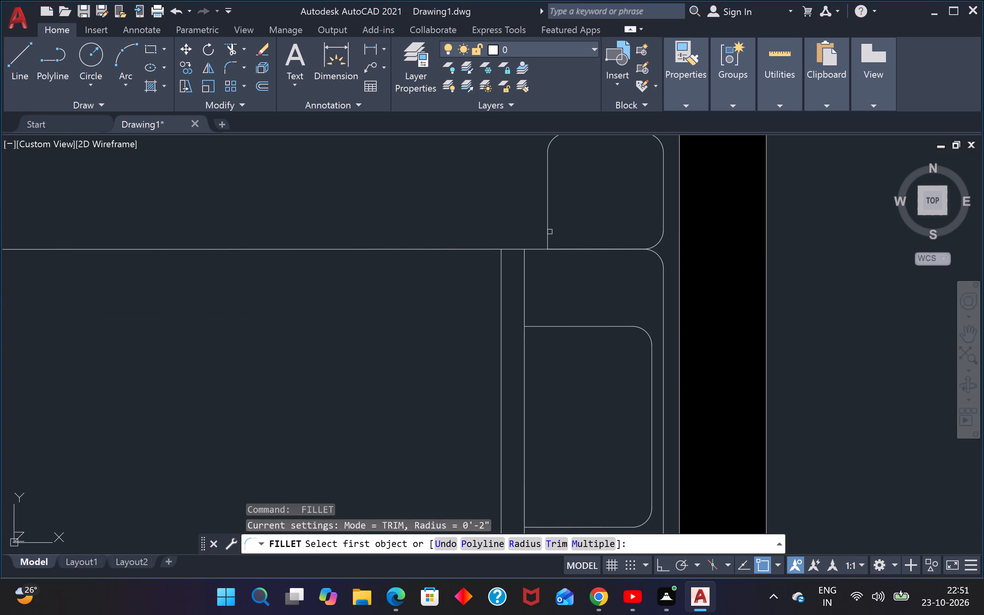
pyautogui.click(550, 232)
pyautogui.click(559, 249)
# Fillet all four corners of the nightstand beside the upper-left bedroom's bed with a 2" radius.
pyautogui.scroll(-5, 563, 241)
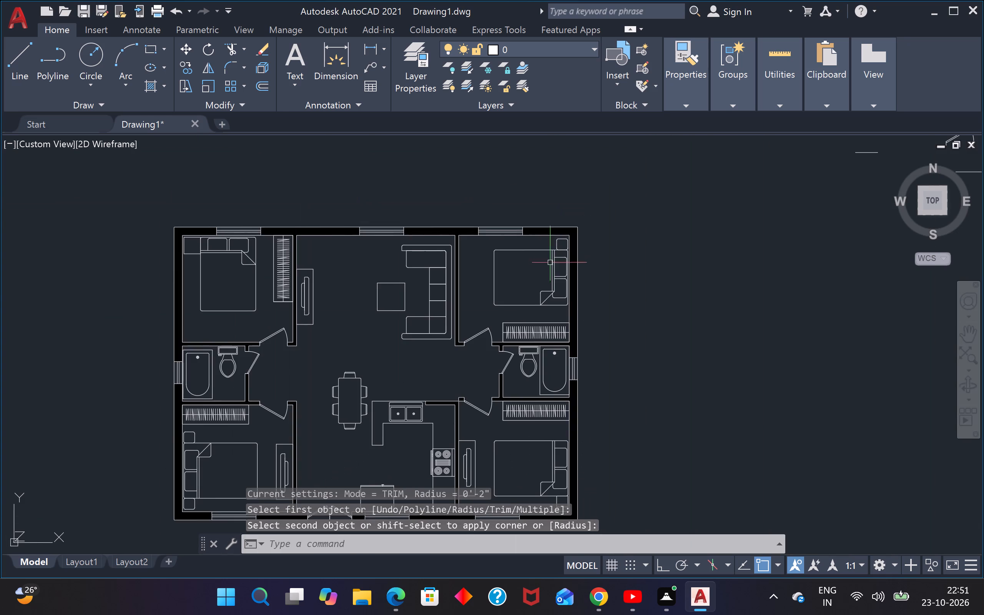
pyautogui.scroll(2, 189, 248)
pyautogui.press('space')
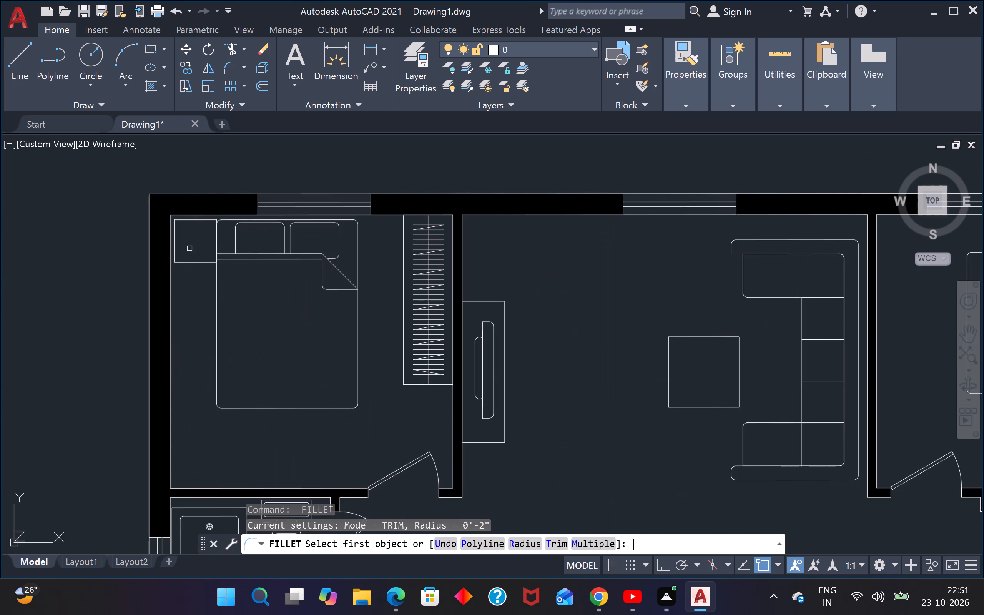
pyautogui.click(175, 251)
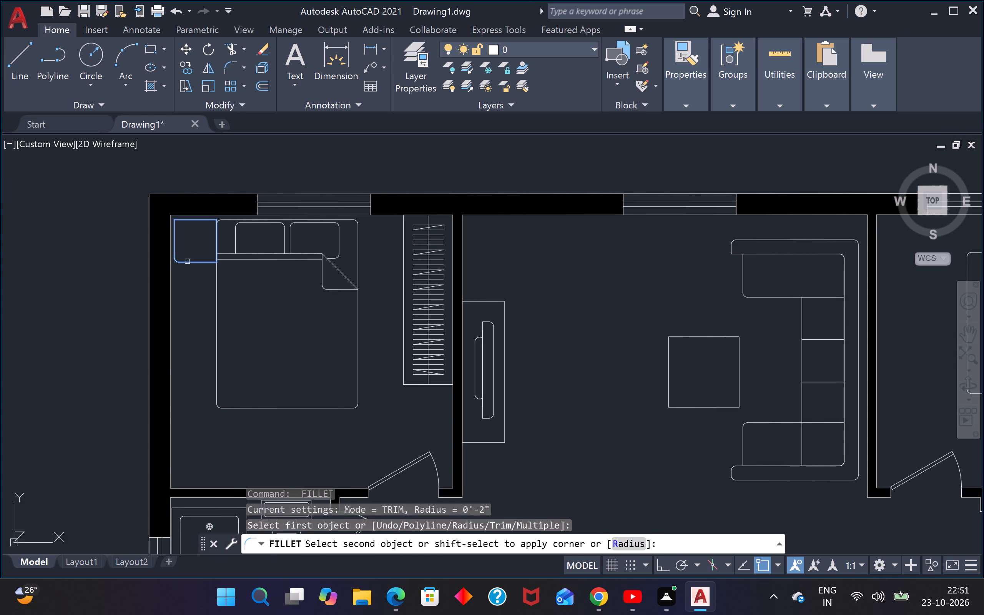
pyautogui.moveTo(187, 261); pyautogui.dragTo(189, 257)
pyautogui.scroll(4, 175, 210)
pyautogui.press('space')
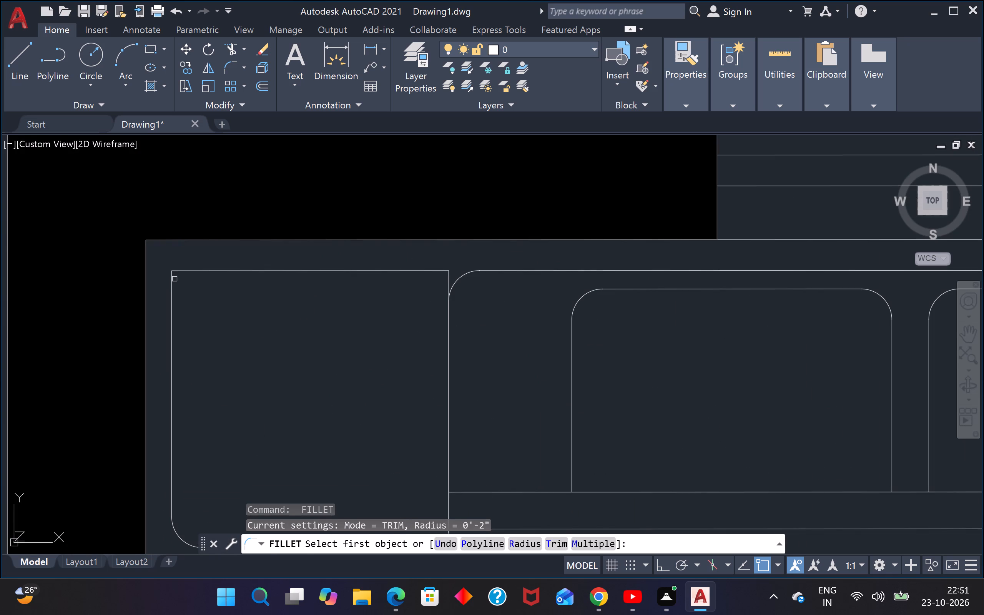
pyautogui.click(172, 281)
pyautogui.click(203, 272)
pyautogui.press('space')
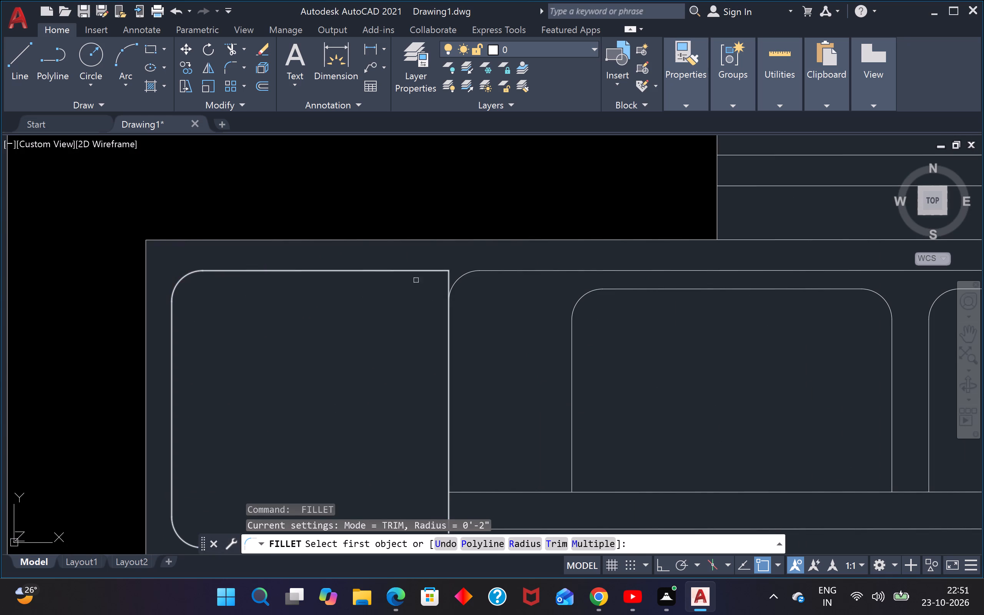
pyautogui.click(424, 269)
pyautogui.click(449, 288)
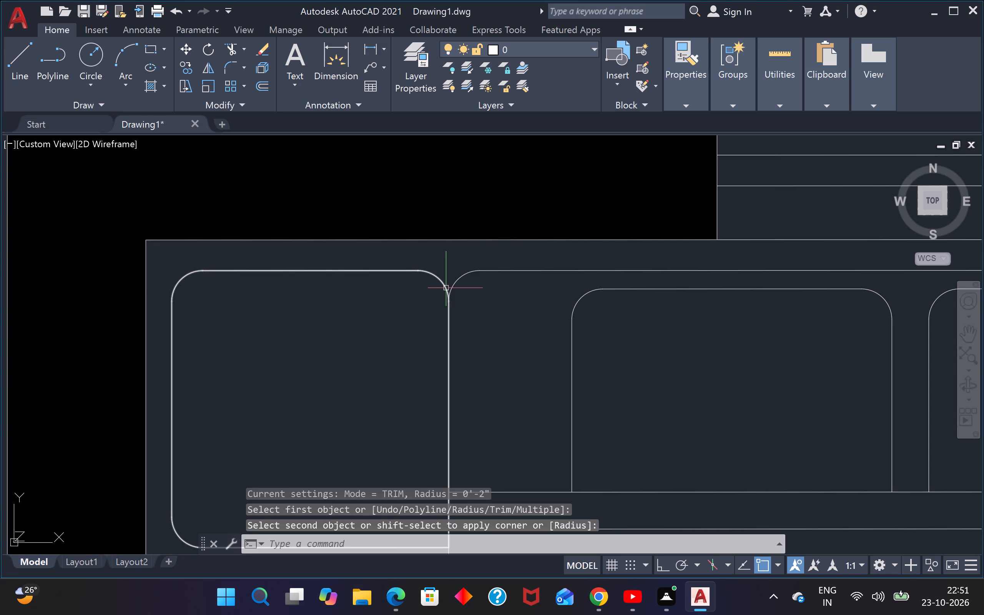
pyautogui.scroll(-3, 446, 288)
pyautogui.scroll(3, 444, 355)
pyautogui.press('space')
pyautogui.click(440, 352)
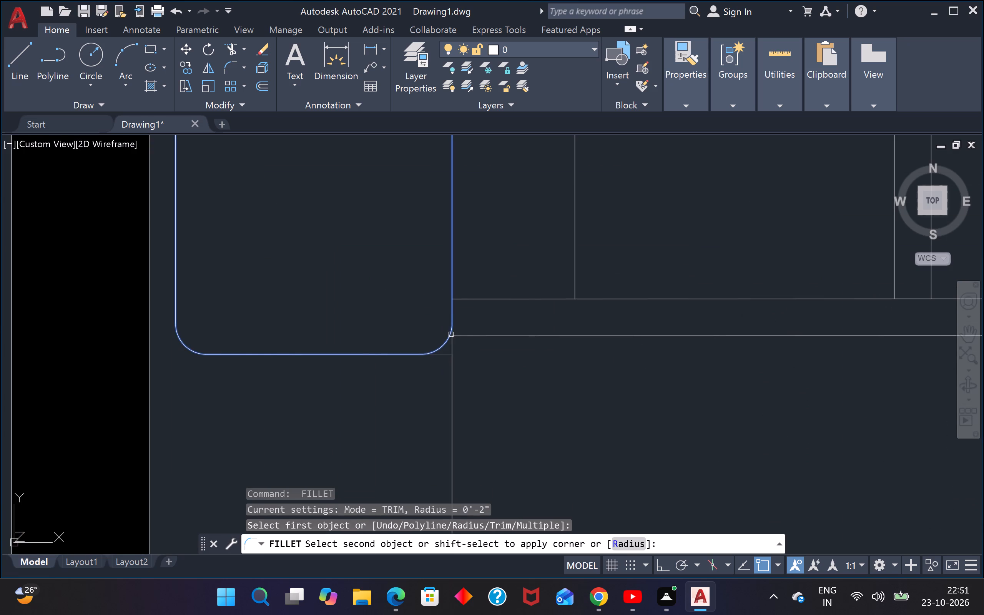
pyautogui.click(450, 323)
# Fillet all four corners of the nightstand below the lower-right bedroom's bed with a 2" radius.
pyautogui.scroll(-6, 459, 314)
pyautogui.scroll(-2, 514, 346)
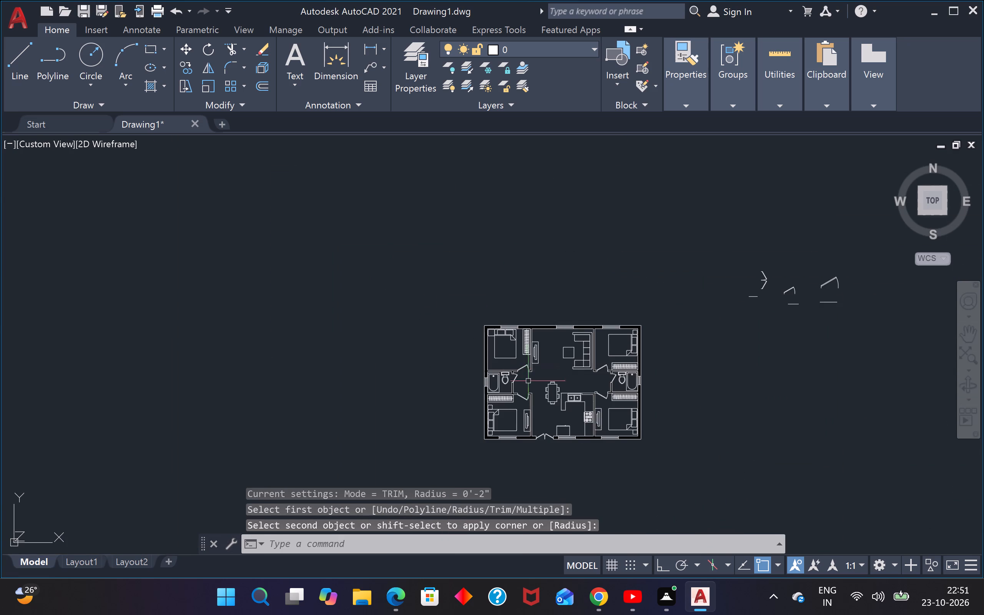
pyautogui.scroll(6, 638, 439)
pyautogui.press('space')
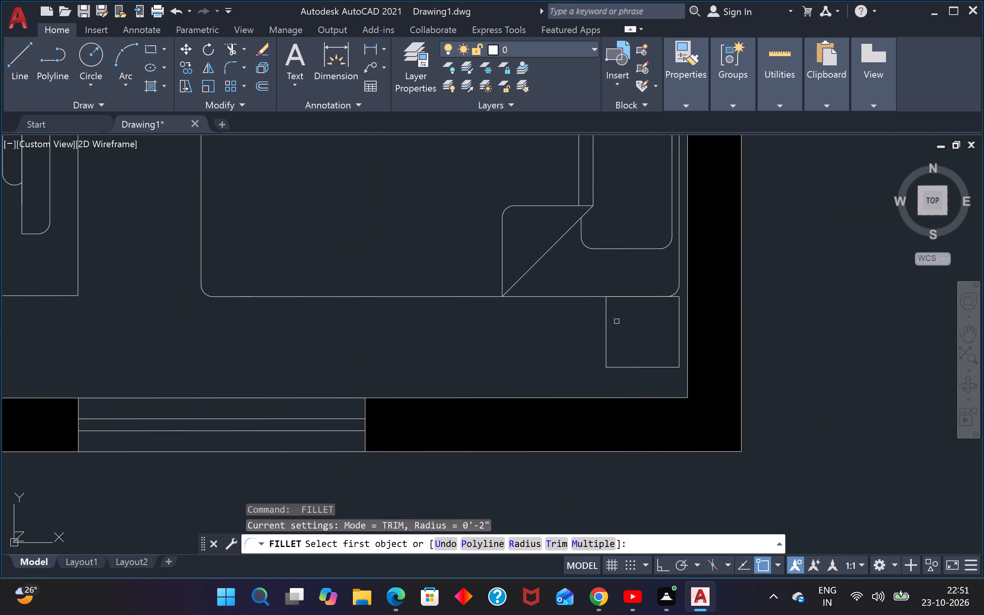
pyautogui.click(605, 322)
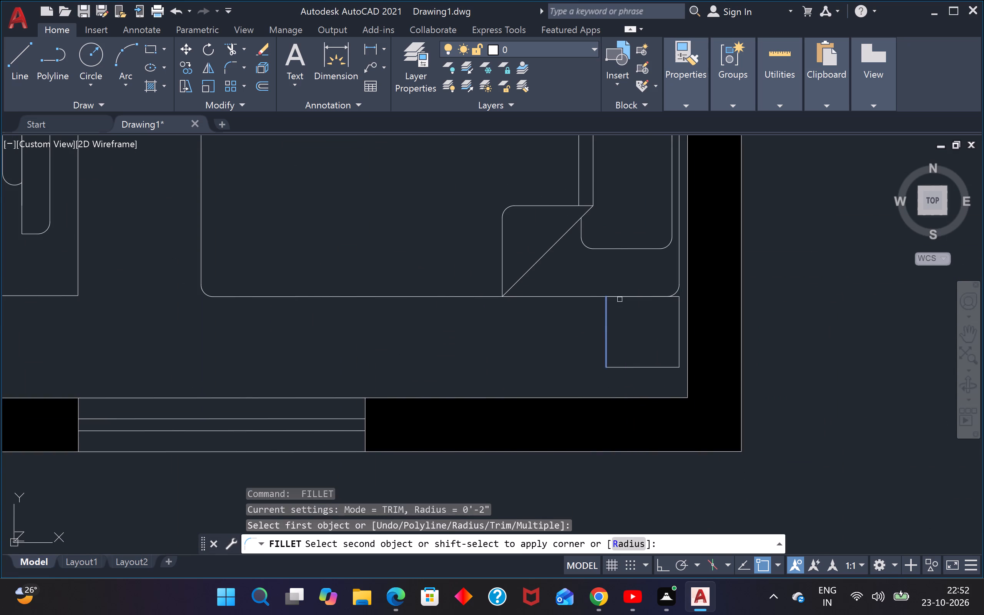
pyautogui.click(622, 297)
pyautogui.press('space')
pyautogui.click(606, 350)
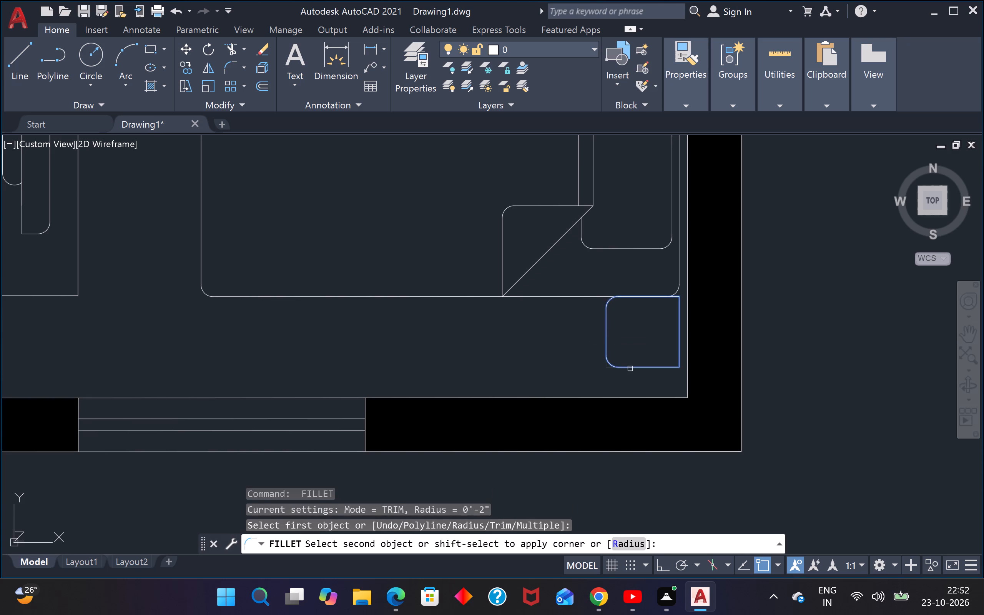
pyautogui.click(630, 369)
pyautogui.press('space')
pyautogui.click(678, 350)
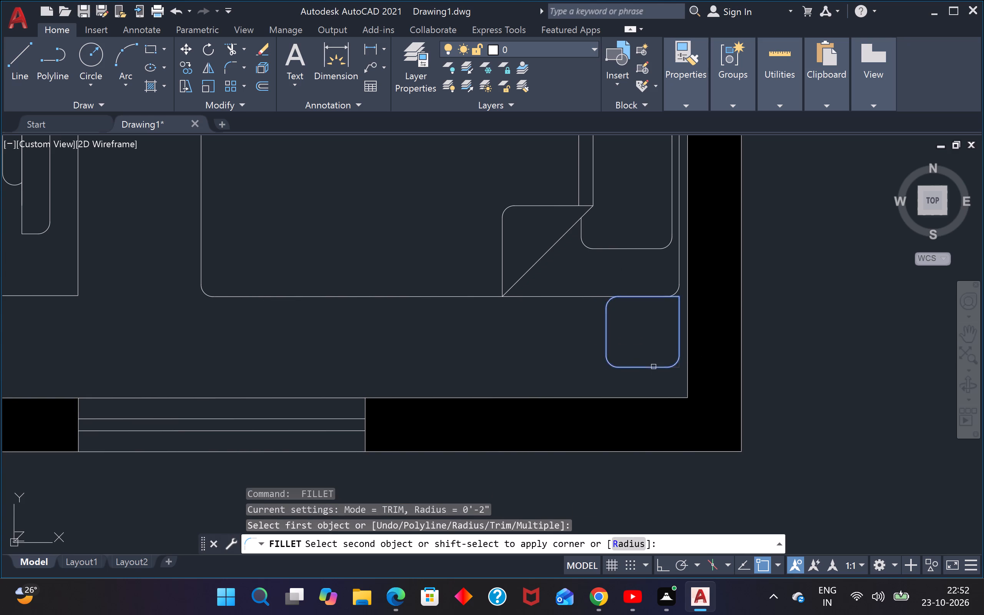
pyautogui.click(653, 367)
pyautogui.click(667, 295)
pyautogui.press('Escape')
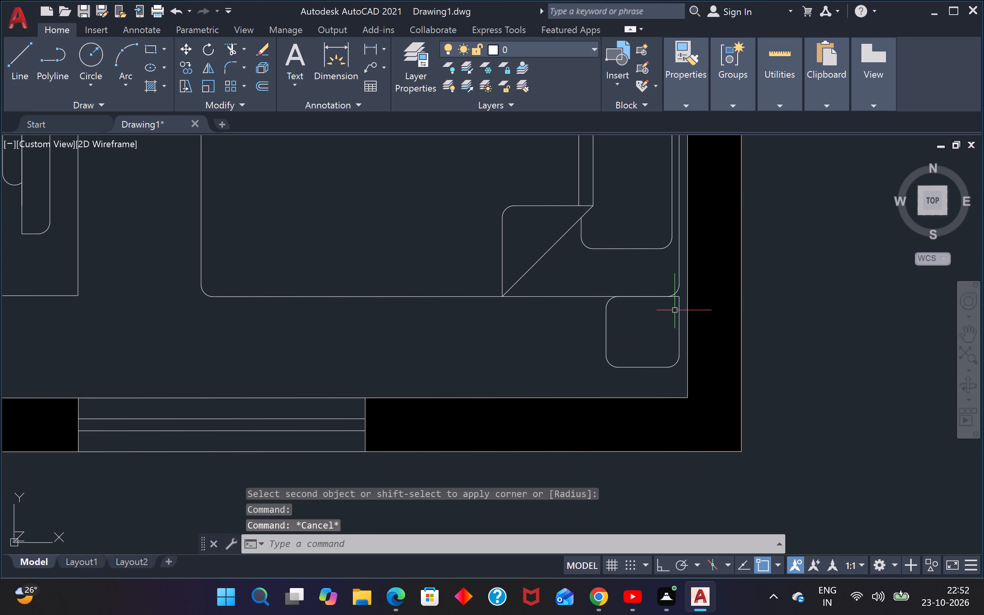
pyautogui.press('space')
pyautogui.click(665, 296)
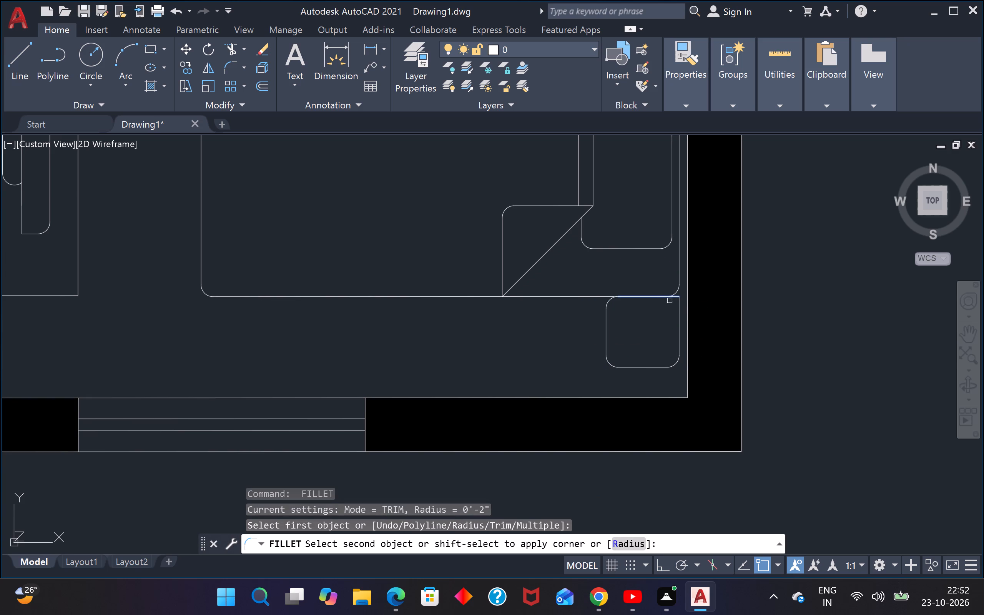
pyautogui.click(678, 307)
pyautogui.press('Escape')
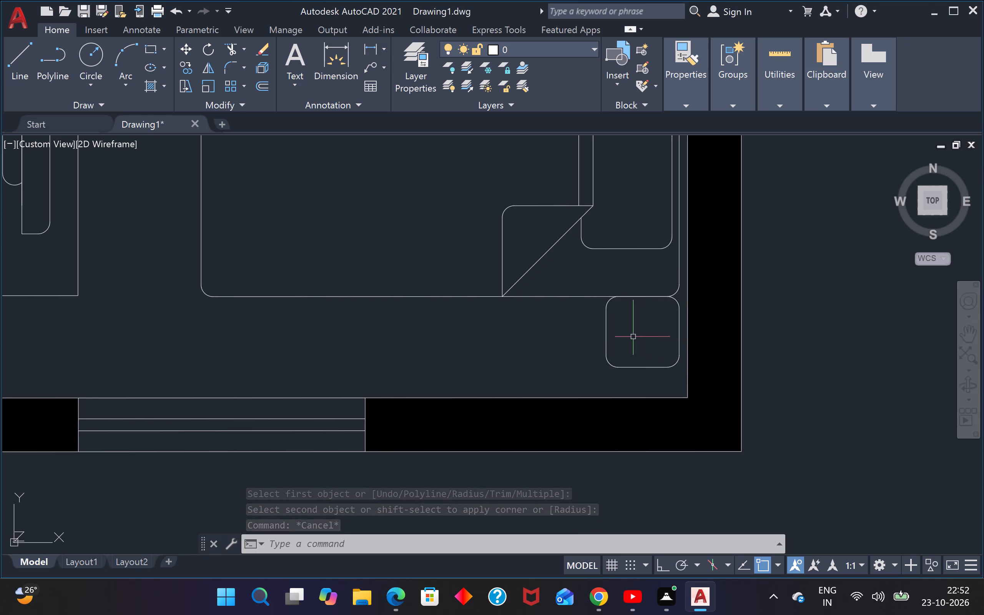
# Fillet the two bed-facing corners of the lower-right bedroom's TV unit with a 2" radius.
pyautogui.scroll(-3, 593, 325)
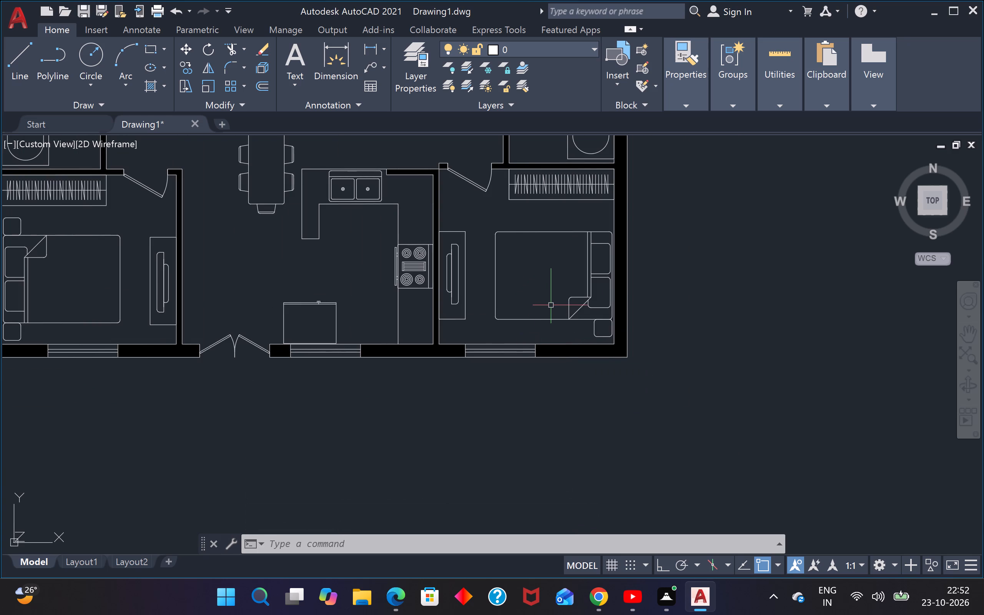
pyautogui.write('F')
pyautogui.press('space')
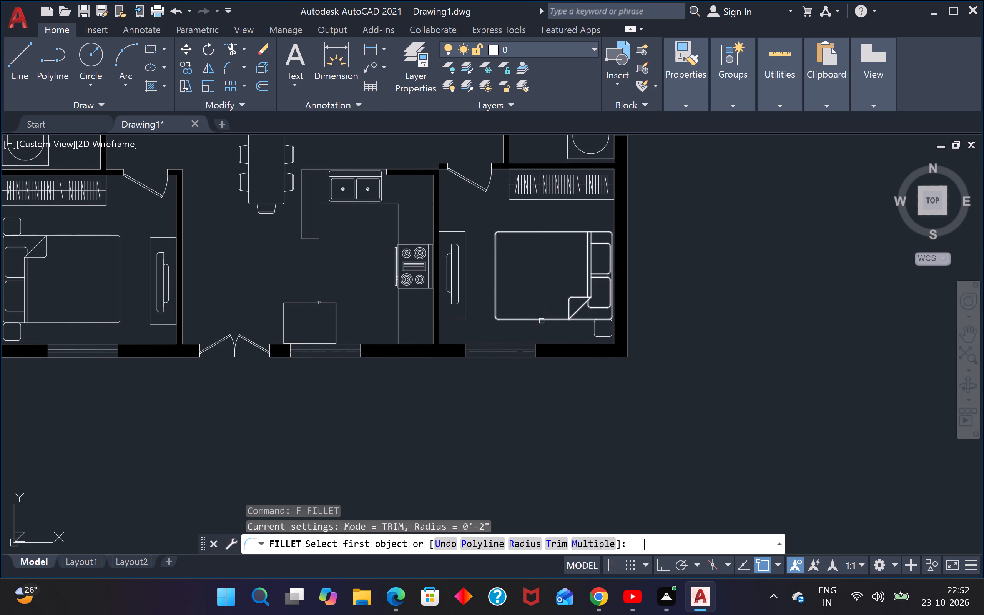
pyautogui.scroll(3, 446, 236)
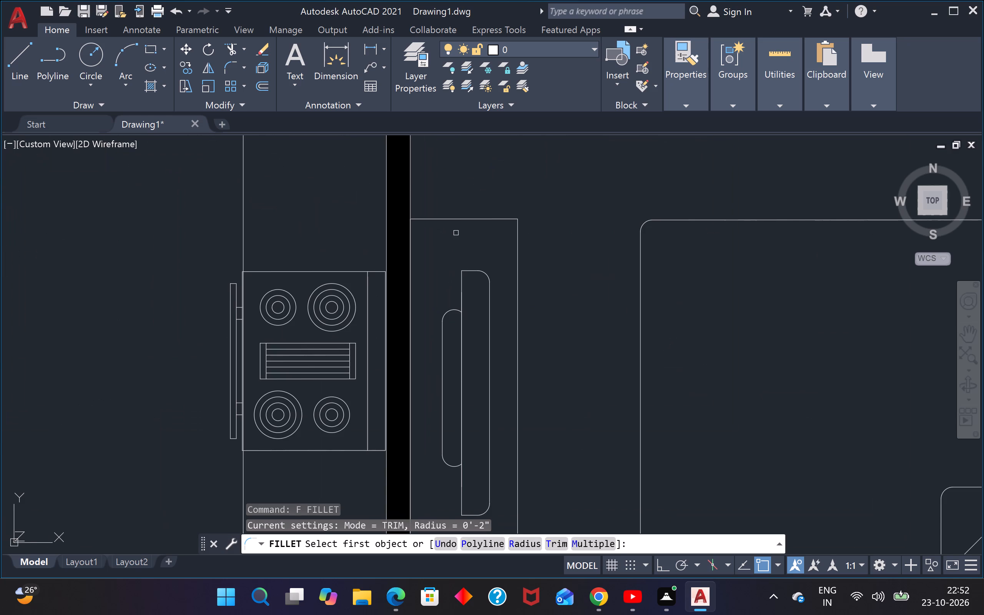
pyautogui.click(461, 221)
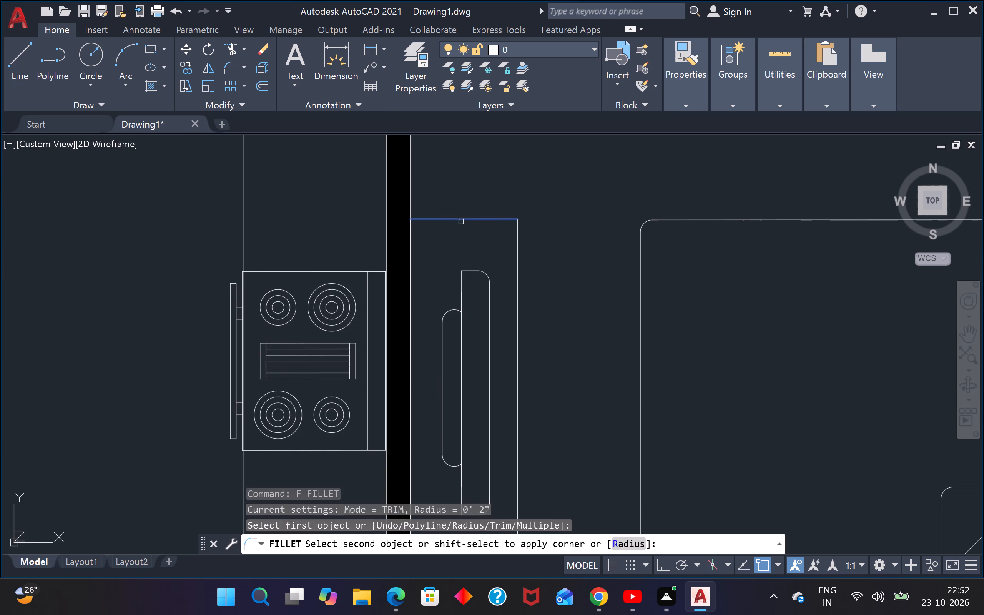
pyautogui.click(516, 247)
pyautogui.scroll(-3, 522, 241)
pyautogui.press('space')
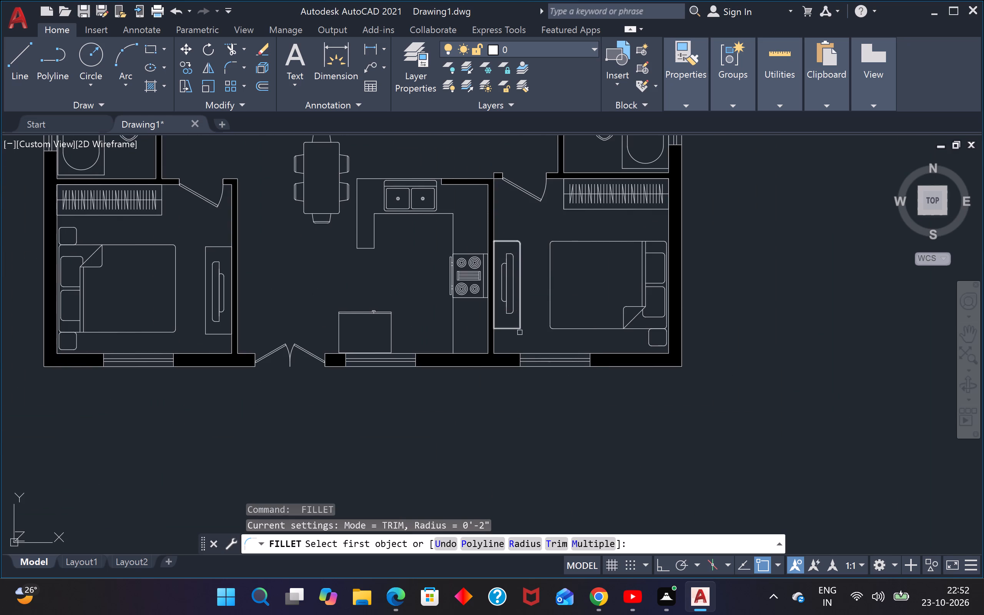
pyautogui.scroll(2, 514, 328)
pyautogui.click(514, 328)
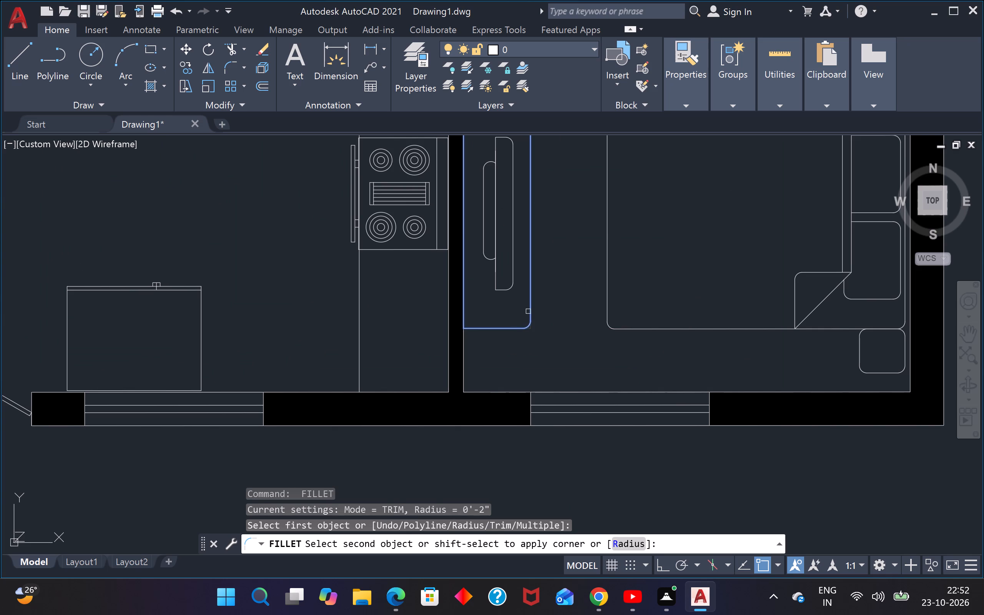
pyautogui.click(528, 311)
pyautogui.click(529, 308)
pyautogui.scroll(-4, 531, 306)
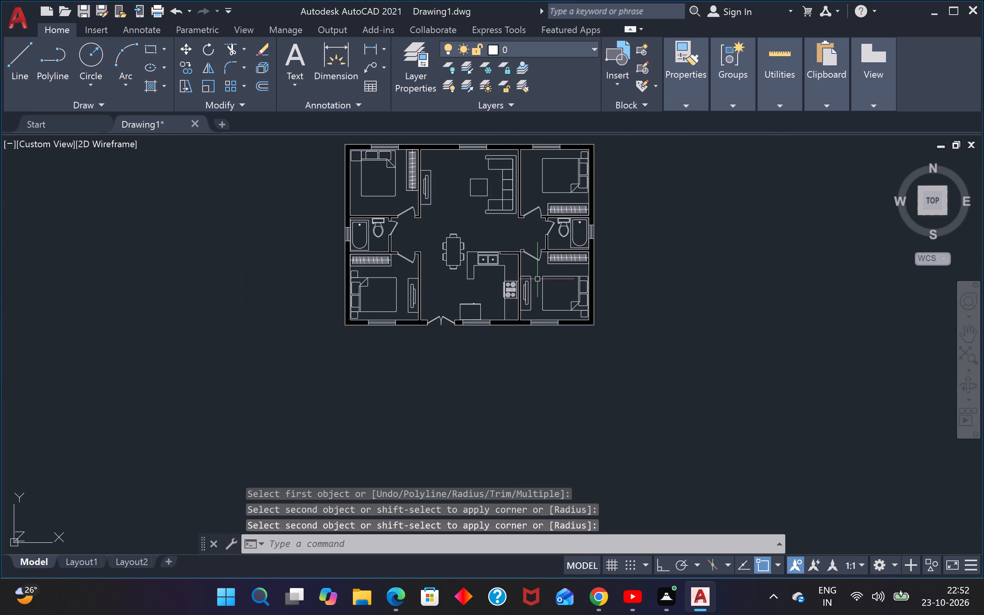
# Fillet the two sofa-facing corners of the living room's TV unit with a 2" radius.
pyautogui.moveTo(537, 279); pyautogui.dragTo(546, 366, button='middle')
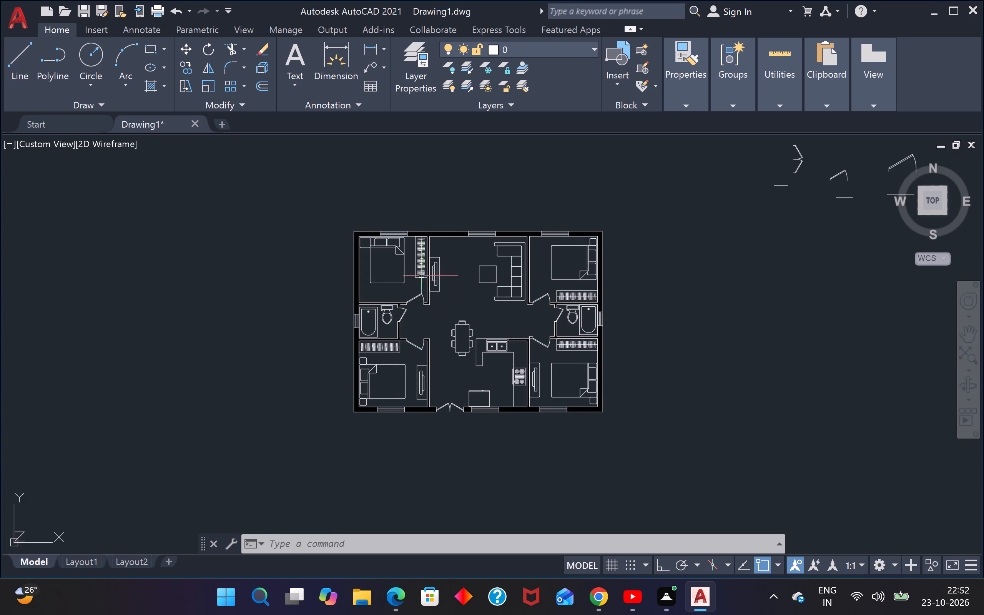
pyautogui.press('space')
pyautogui.scroll(2, 441, 254)
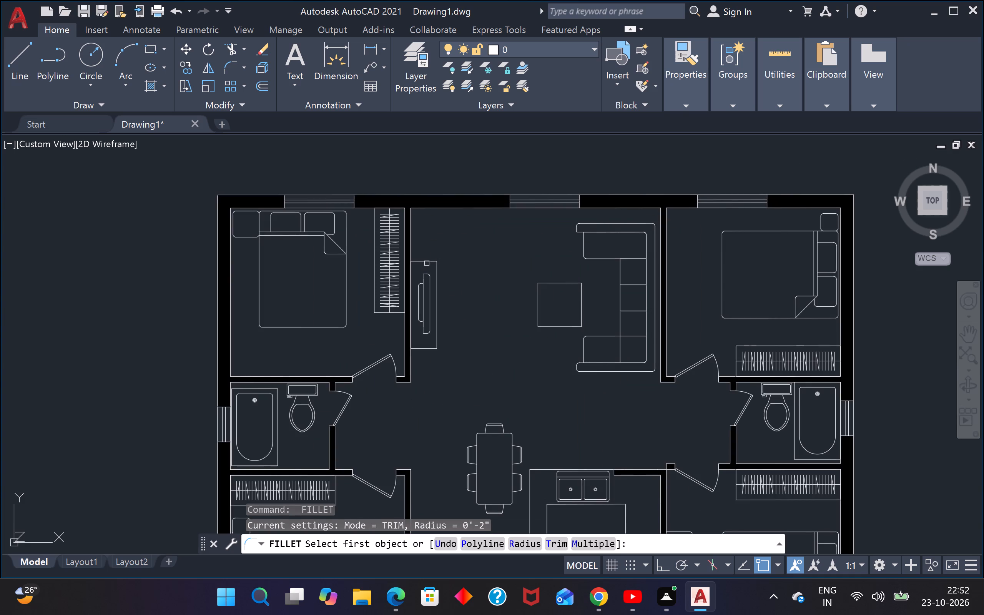
pyautogui.click(432, 263)
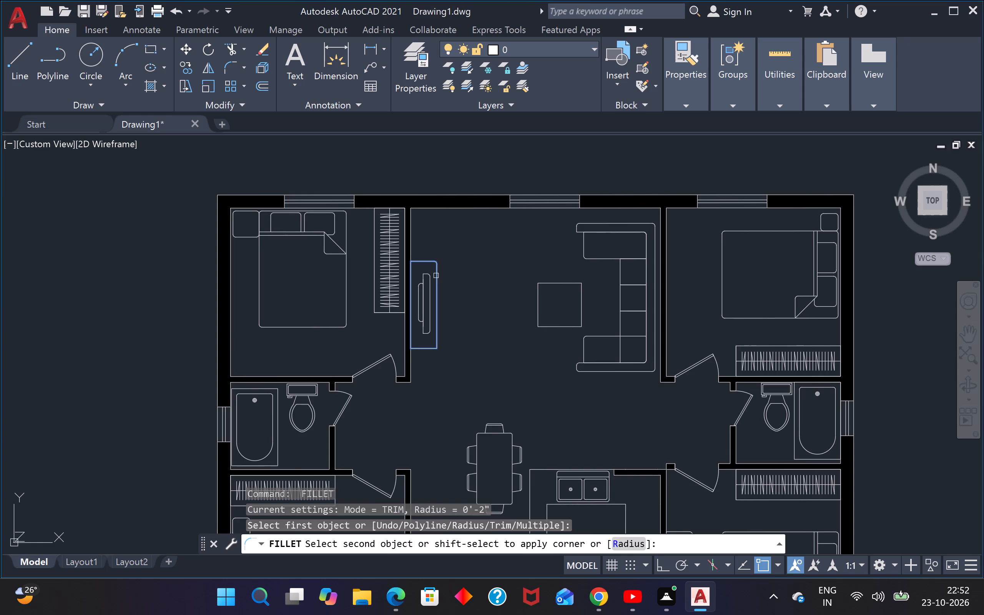
pyautogui.click(436, 276)
pyautogui.press('space')
pyautogui.click(425, 349)
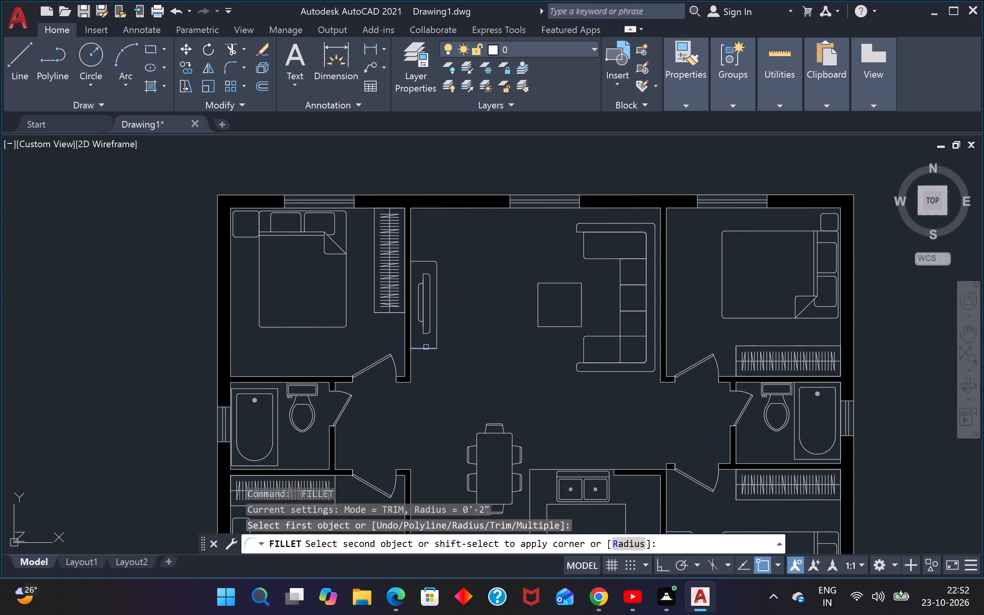
pyautogui.click(439, 331)
pyautogui.scroll(-2, 454, 317)
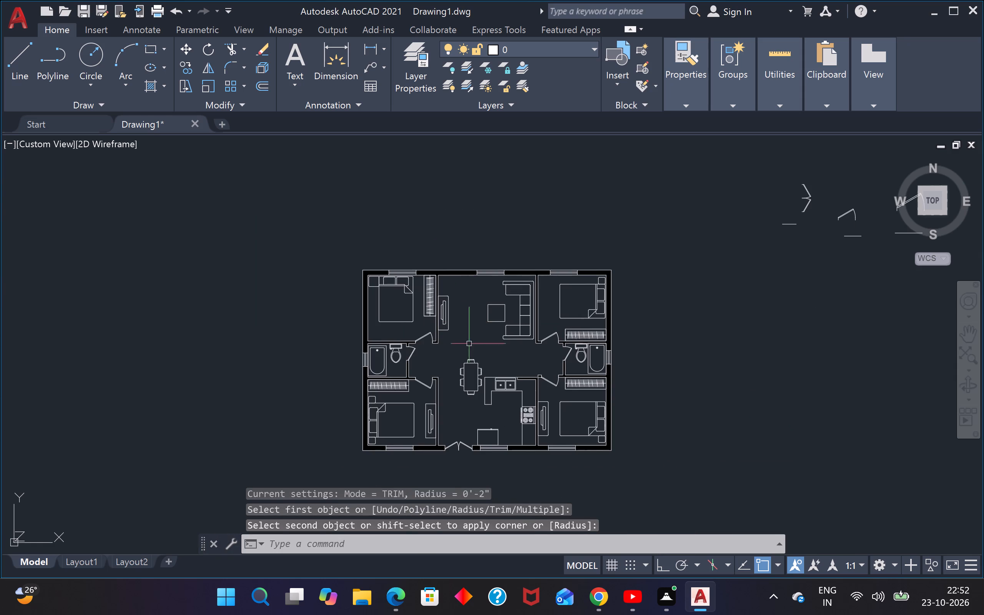
# Fillet all four corners of the square coffee table in the living room with a 2" radius.
pyautogui.scroll(3, 496, 311)
pyautogui.press('space')
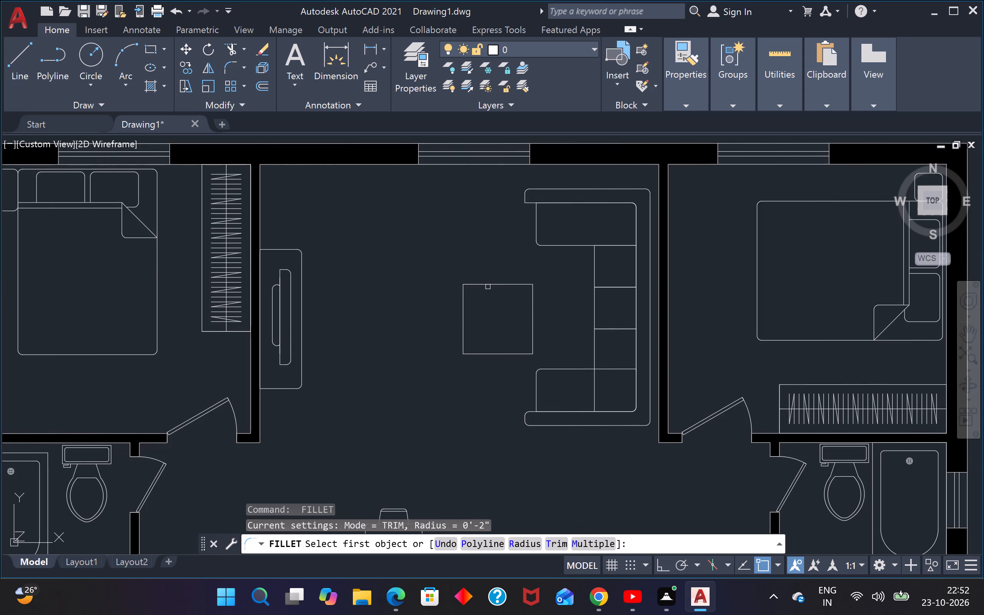
pyautogui.click(487, 287)
pyautogui.moveTo(485, 286); pyautogui.dragTo(480, 290)
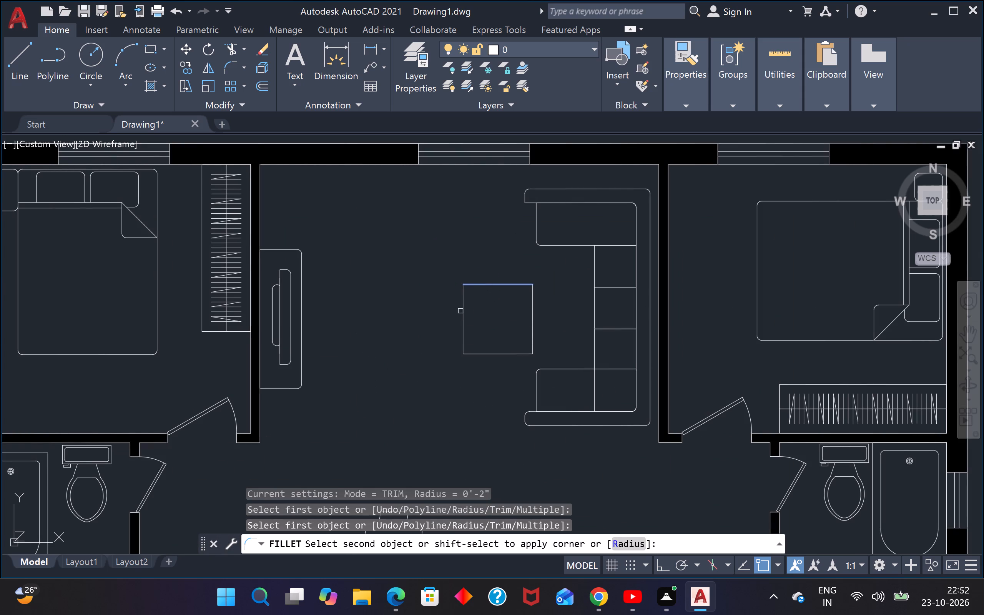
pyautogui.click(463, 312)
pyautogui.press('space')
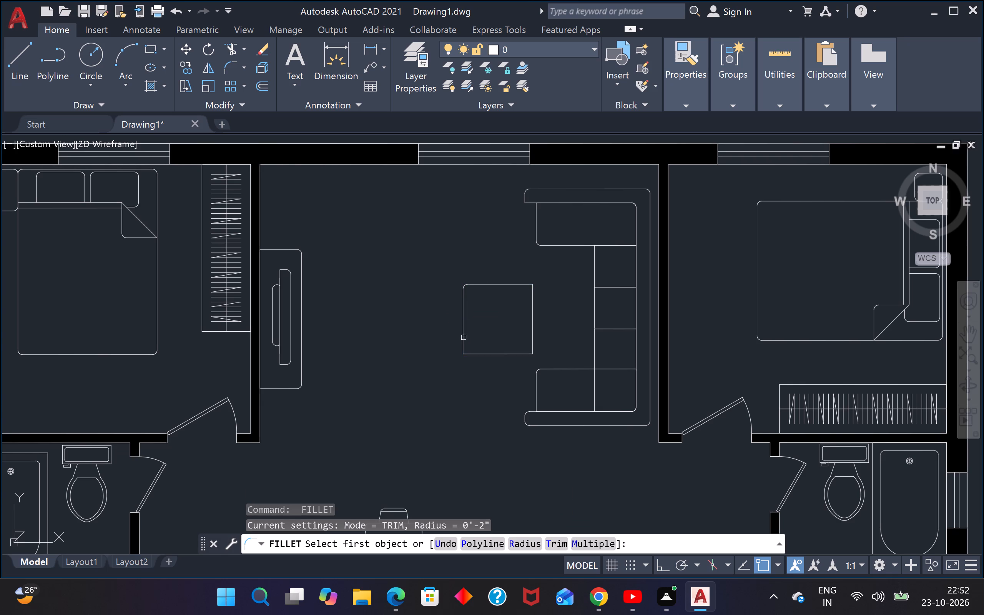
pyautogui.click(464, 342)
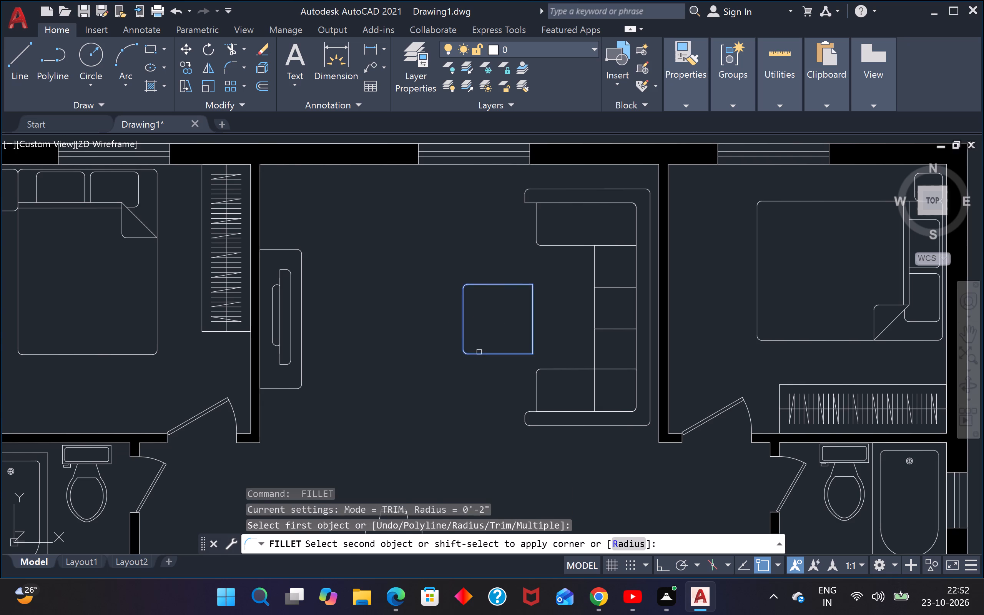
pyautogui.click(479, 352)
pyautogui.press('space')
pyautogui.click(512, 356)
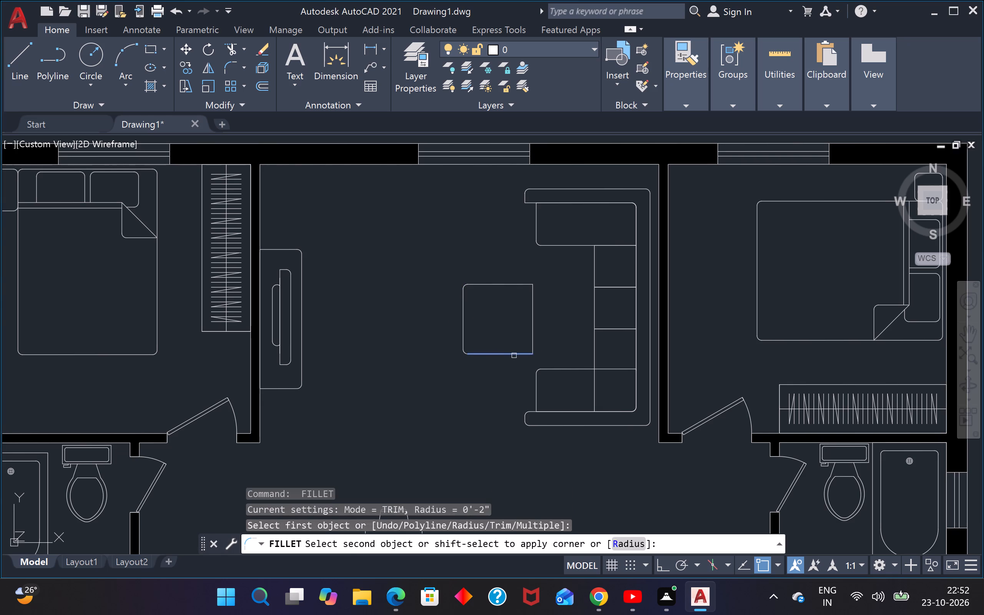
pyautogui.click(531, 337)
pyautogui.press('space')
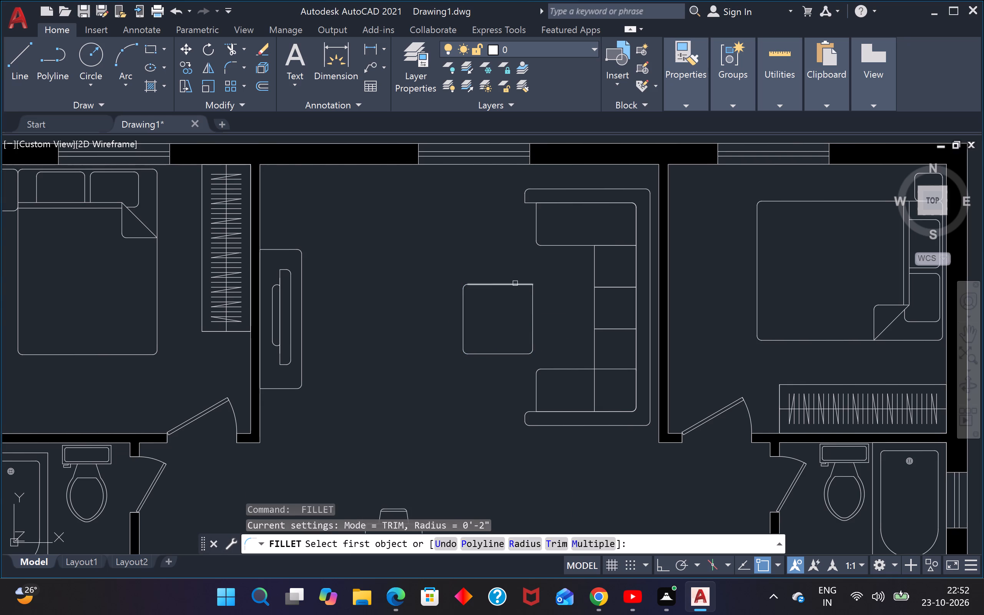
pyautogui.click(515, 283)
pyautogui.click(532, 303)
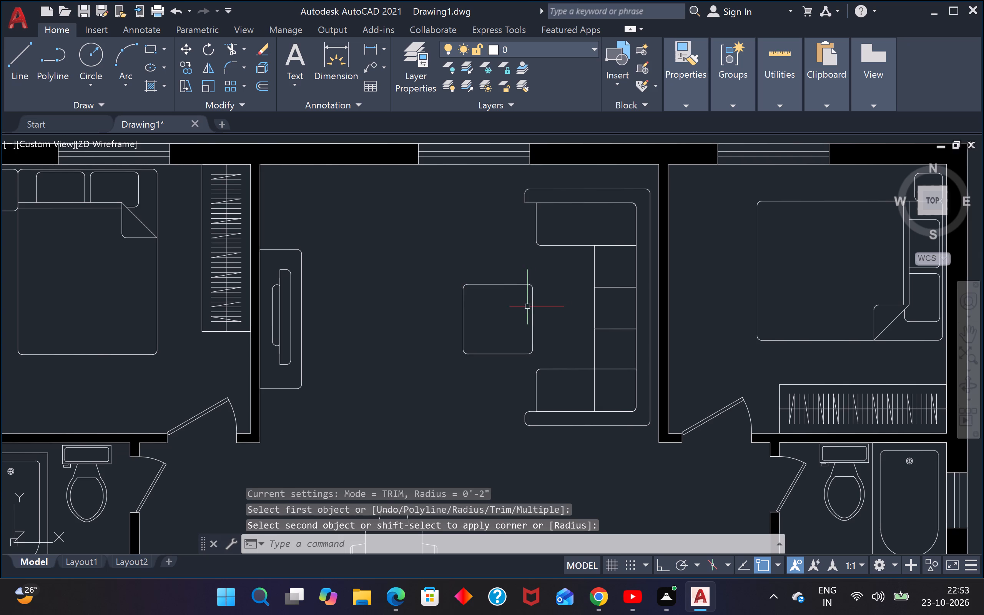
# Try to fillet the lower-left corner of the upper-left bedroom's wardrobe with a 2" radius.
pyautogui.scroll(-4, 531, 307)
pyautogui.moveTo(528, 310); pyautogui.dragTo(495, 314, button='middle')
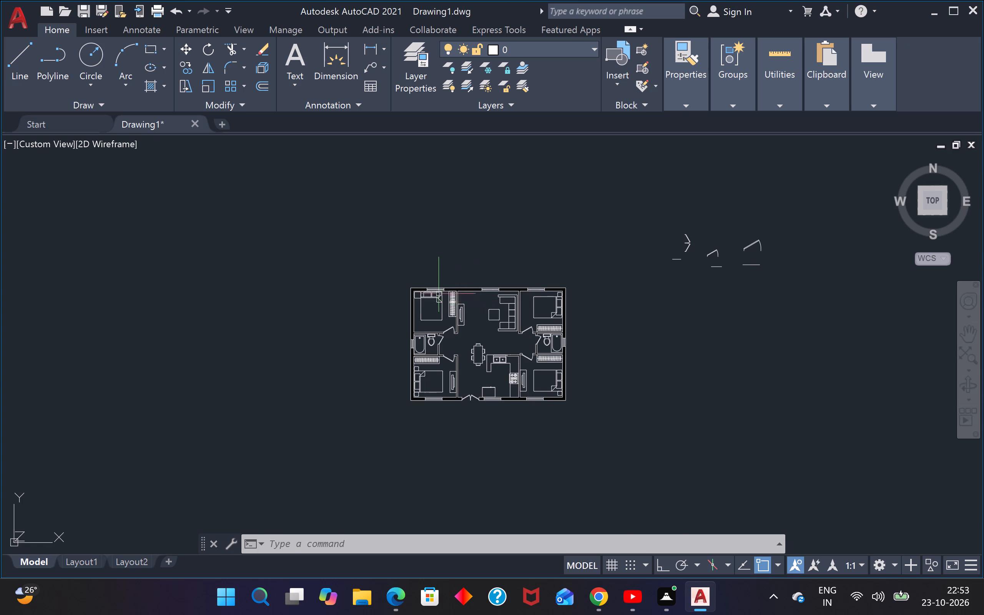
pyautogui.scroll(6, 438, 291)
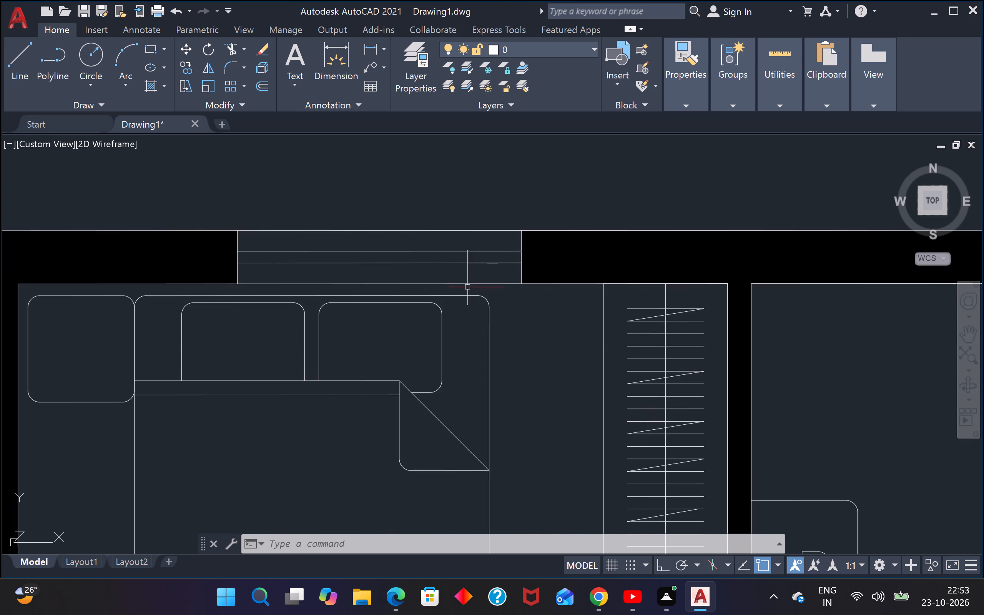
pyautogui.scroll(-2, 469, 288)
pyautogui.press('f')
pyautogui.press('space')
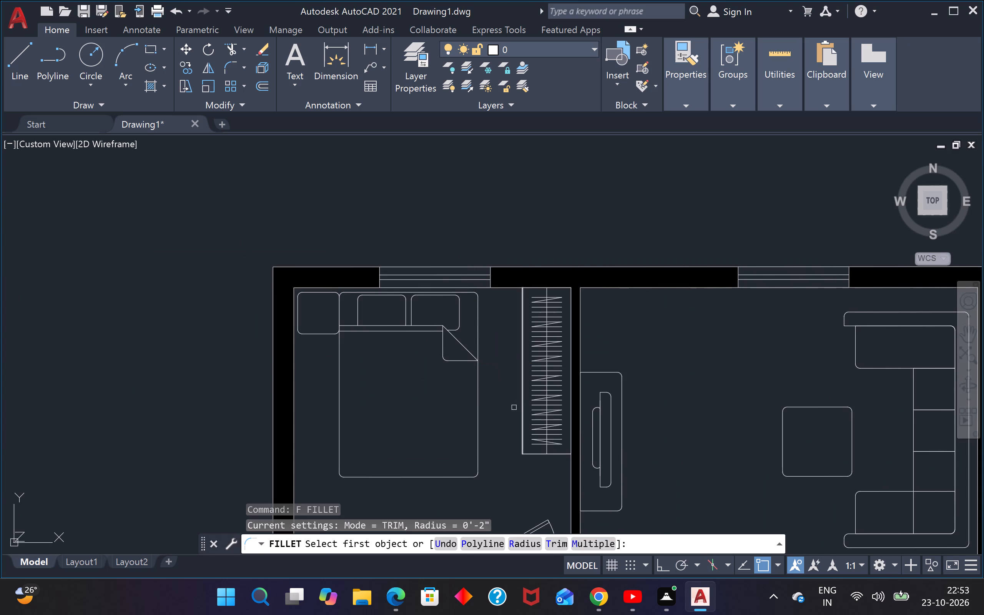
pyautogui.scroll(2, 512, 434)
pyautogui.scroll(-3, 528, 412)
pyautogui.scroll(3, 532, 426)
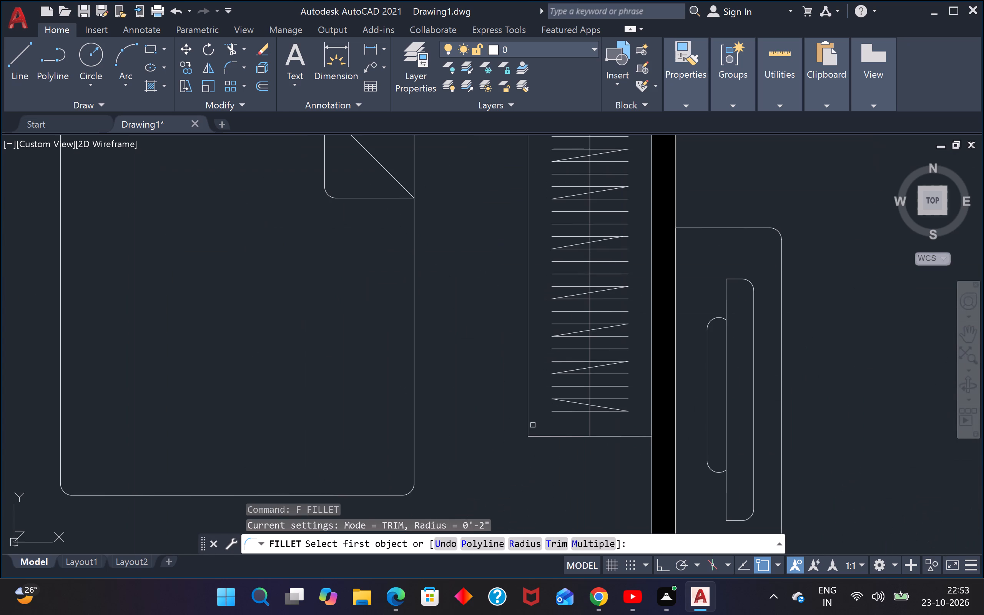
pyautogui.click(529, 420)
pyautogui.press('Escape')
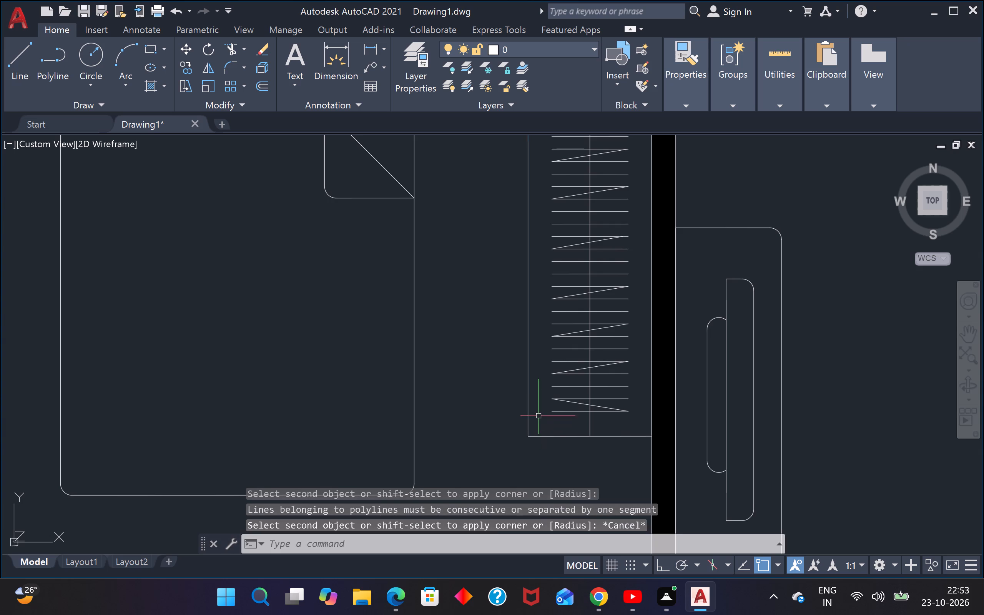
# Examine the furniture layout across the whole floor plan, including the kitchen area.
pyautogui.scroll(-4, 539, 416)
pyautogui.scroll(-1, 582, 399)
pyautogui.moveTo(605, 439); pyautogui.dragTo(562, 385, button='middle')
pyautogui.scroll(1, 597, 393)
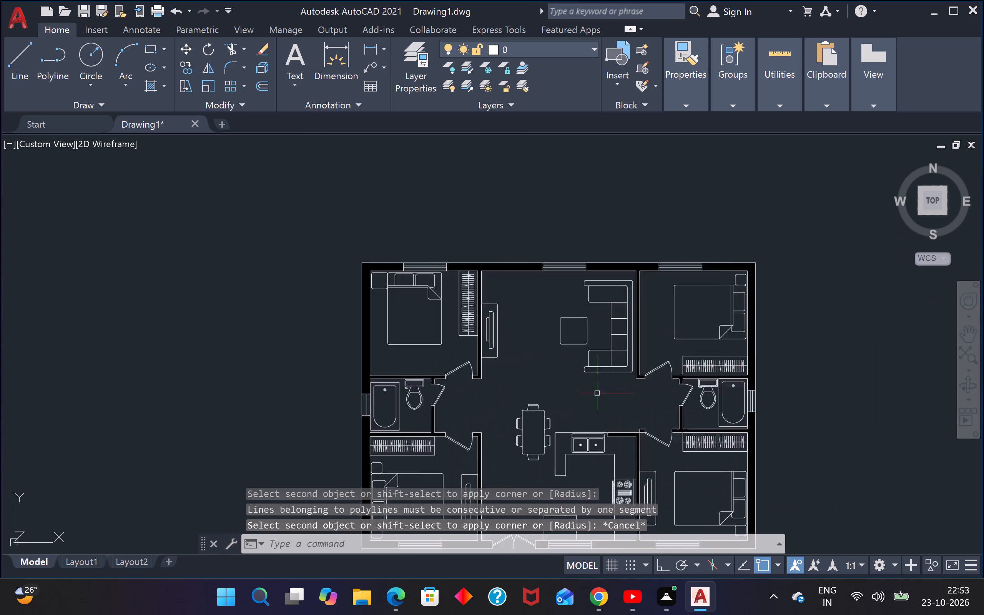
pyautogui.scroll(1, 597, 393)
pyautogui.moveTo(600, 403); pyautogui.dragTo(515, 364, button='middle')
pyautogui.scroll(-2, 530, 365)
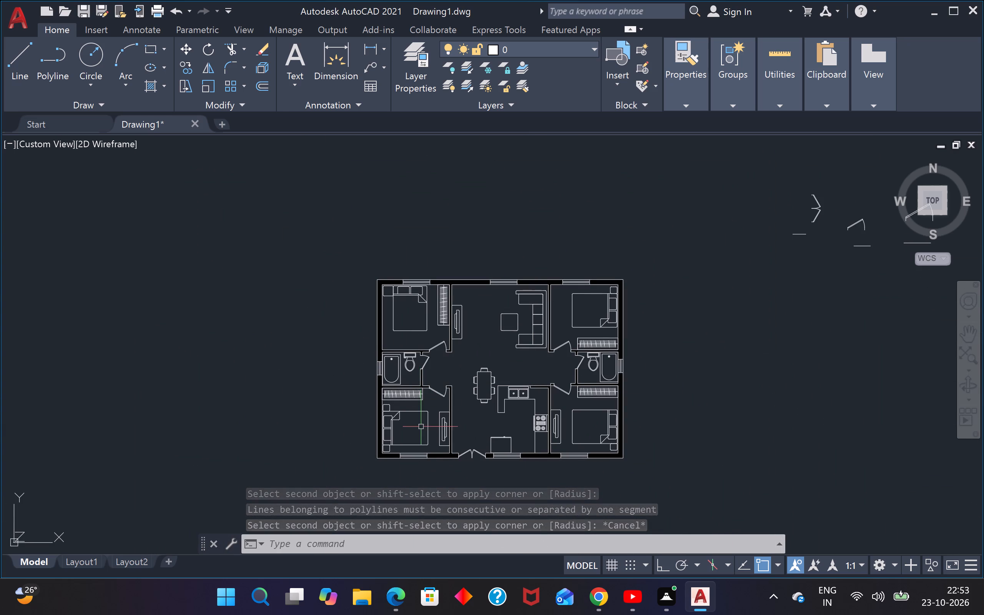
pyautogui.moveTo(420, 424); pyautogui.dragTo(416, 319, button='middle')
pyautogui.moveTo(500, 332); pyautogui.dragTo(474, 340, button='middle')
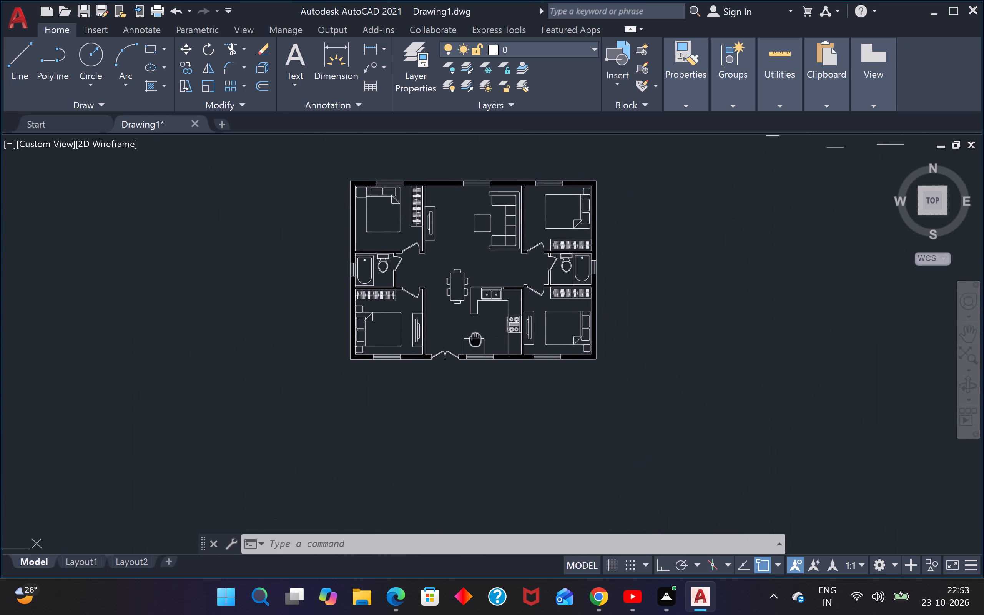
pyautogui.moveTo(474, 340); pyautogui.dragTo(466, 343, button='middle')
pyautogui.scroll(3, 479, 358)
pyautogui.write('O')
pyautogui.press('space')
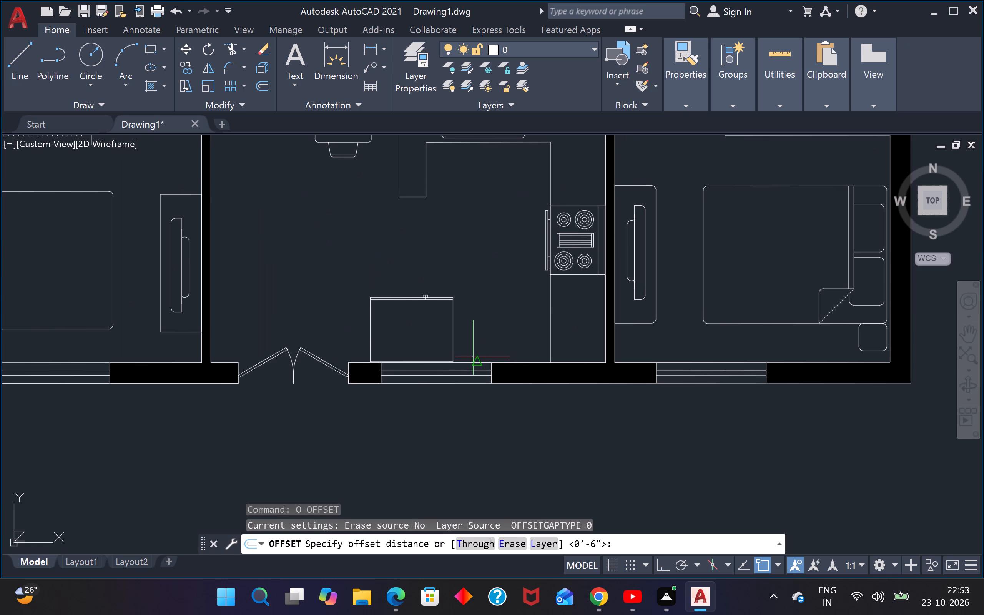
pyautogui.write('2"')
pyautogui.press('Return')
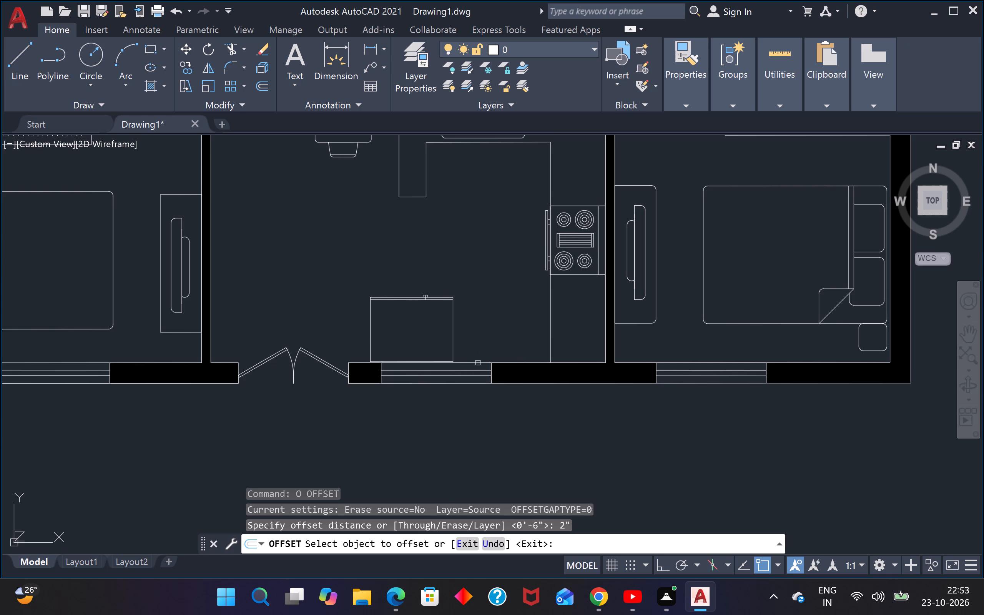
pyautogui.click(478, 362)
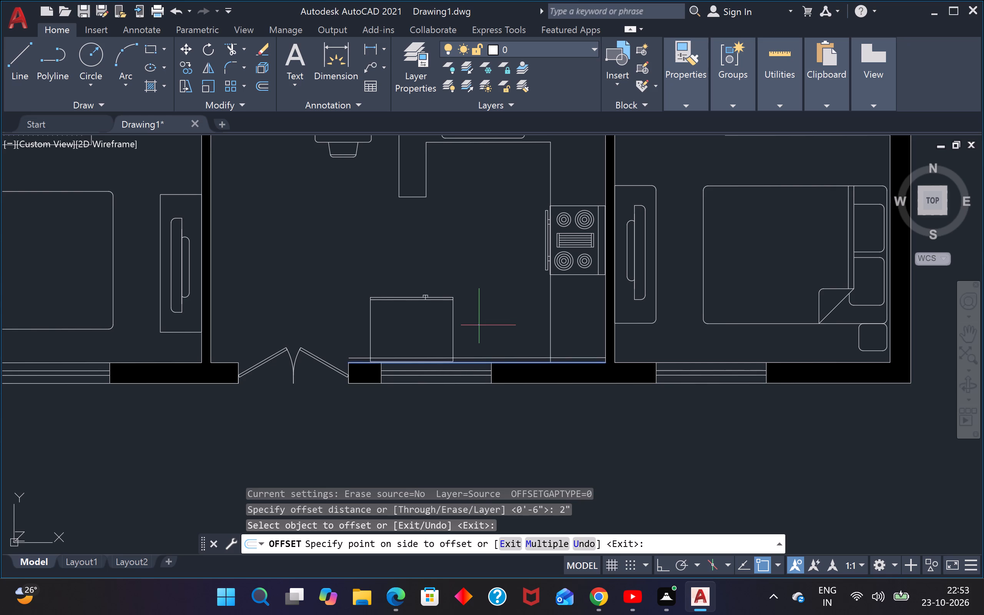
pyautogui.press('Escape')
# Offset the inner face of the kitchen's bottom wall 2' upward into the room for a counter edge.
pyautogui.write('O')
pyautogui.press('space')
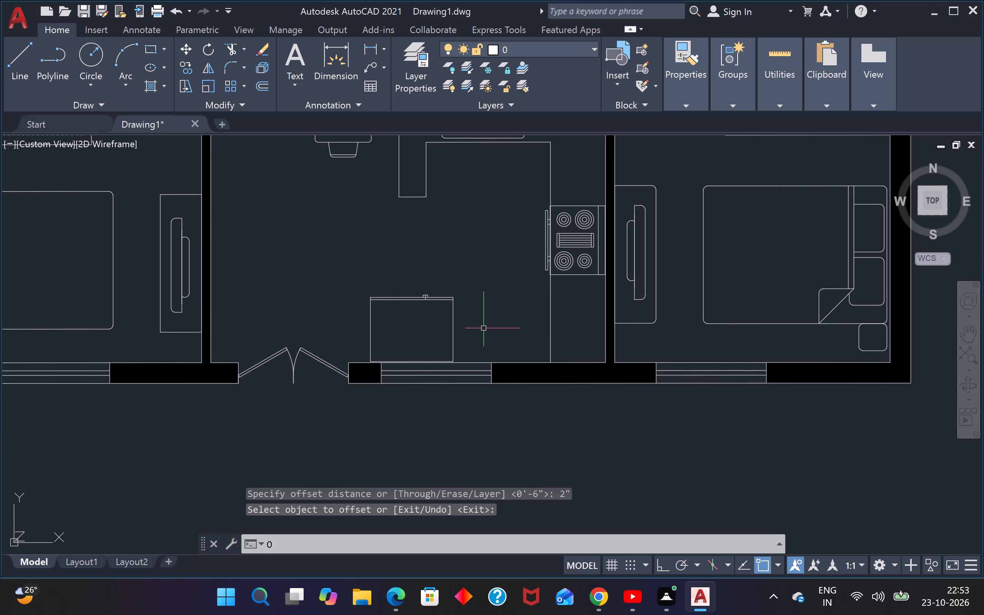
pyautogui.press('2')
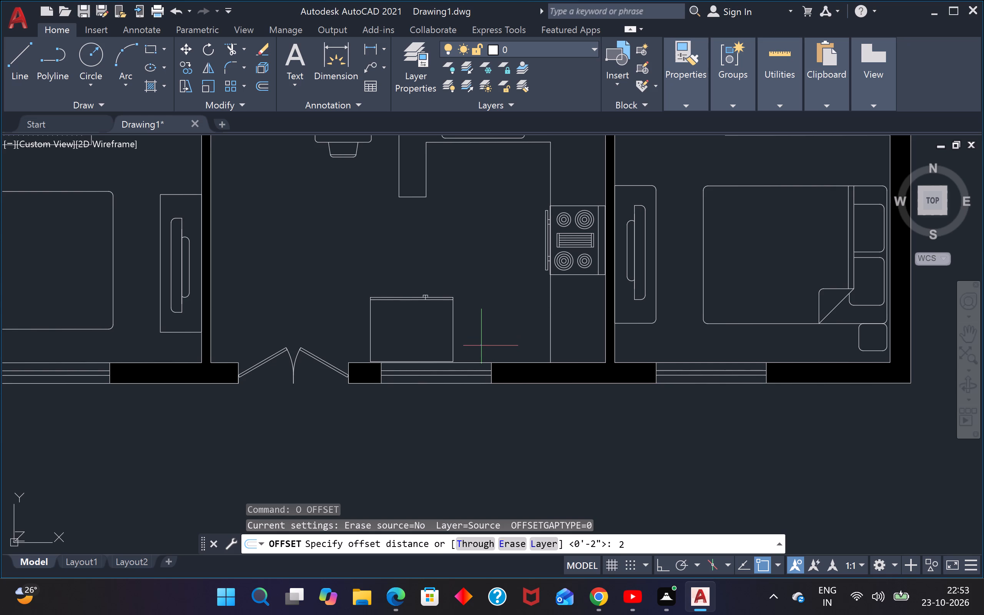
pyautogui.press("'")
pyautogui.press('Return')
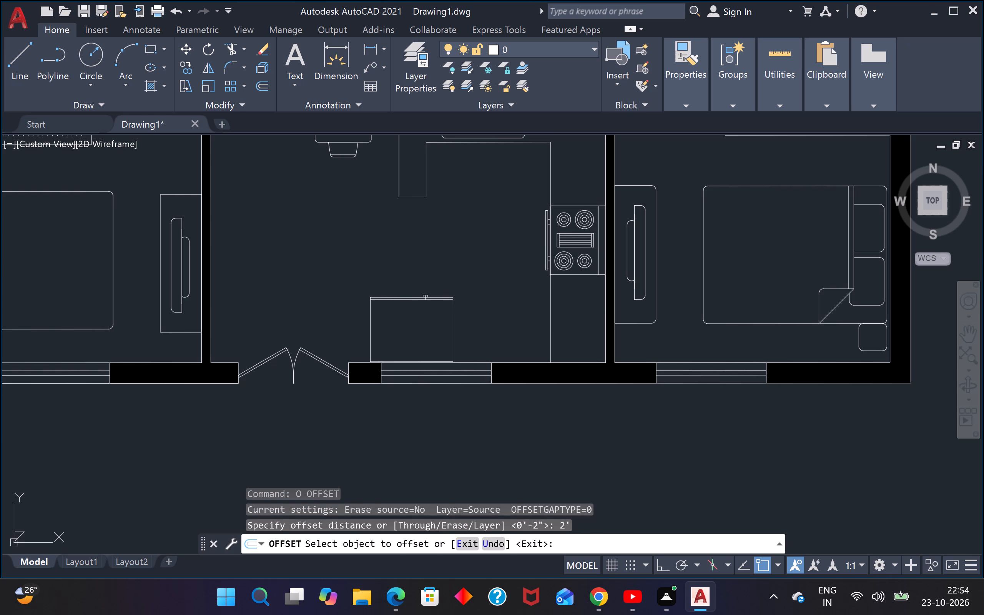
pyautogui.click(469, 364)
pyautogui.click(476, 333)
pyautogui.press('Escape')
pyautogui.press('Escape')
# Draw a straight vertical line just right of the refrigerator, from the new counter edge down past the bottom wall.
pyautogui.press('l')
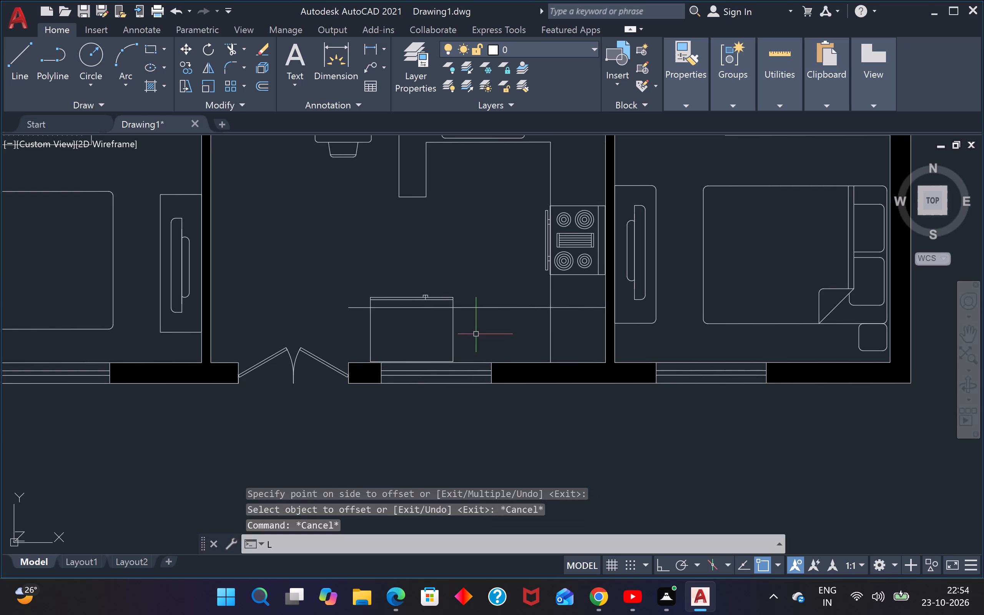
pyautogui.press('space')
pyautogui.scroll(2, 471, 332)
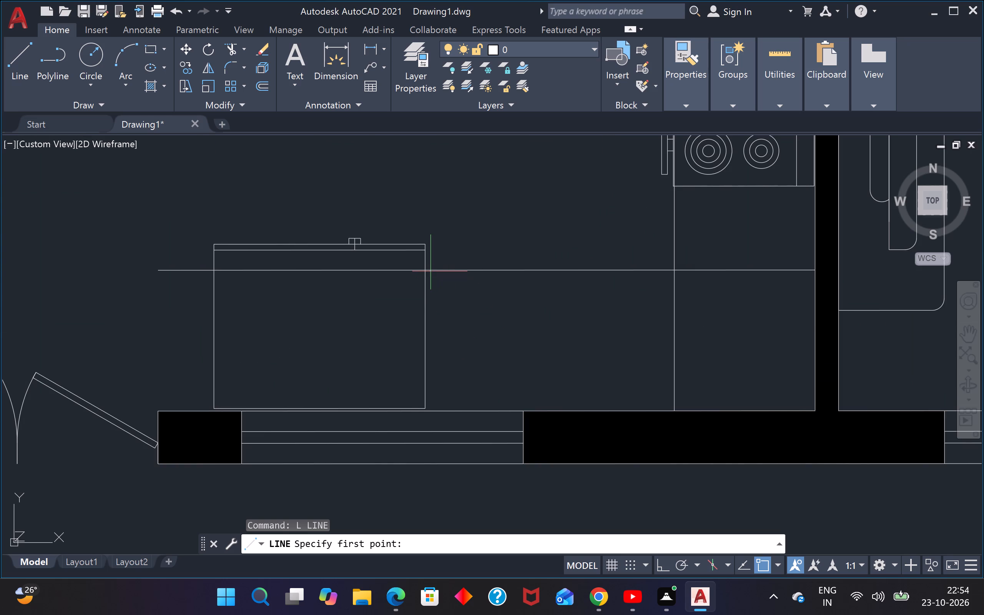
pyautogui.click(430, 271)
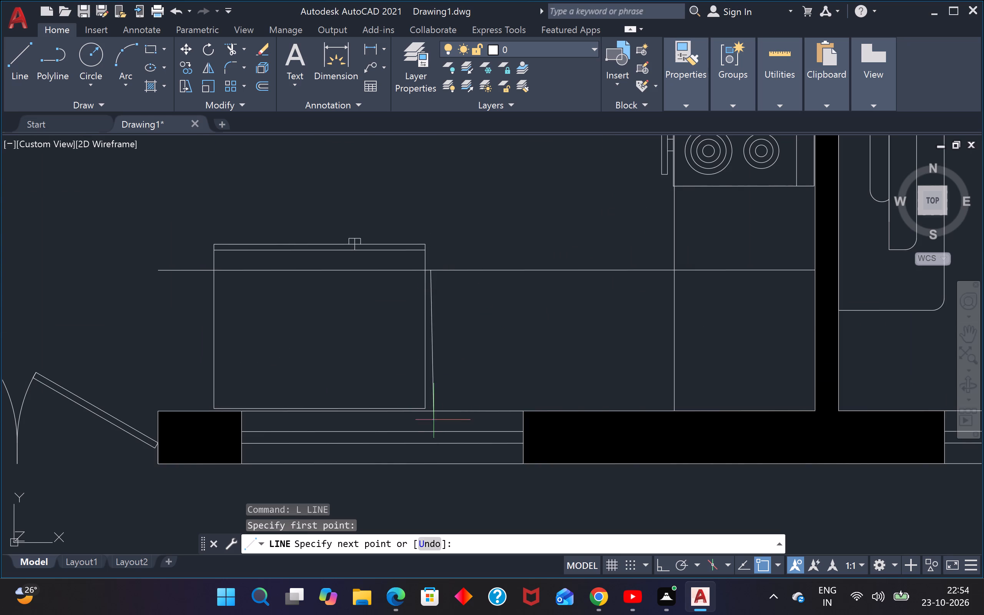
pyautogui.scroll(2, 428, 428)
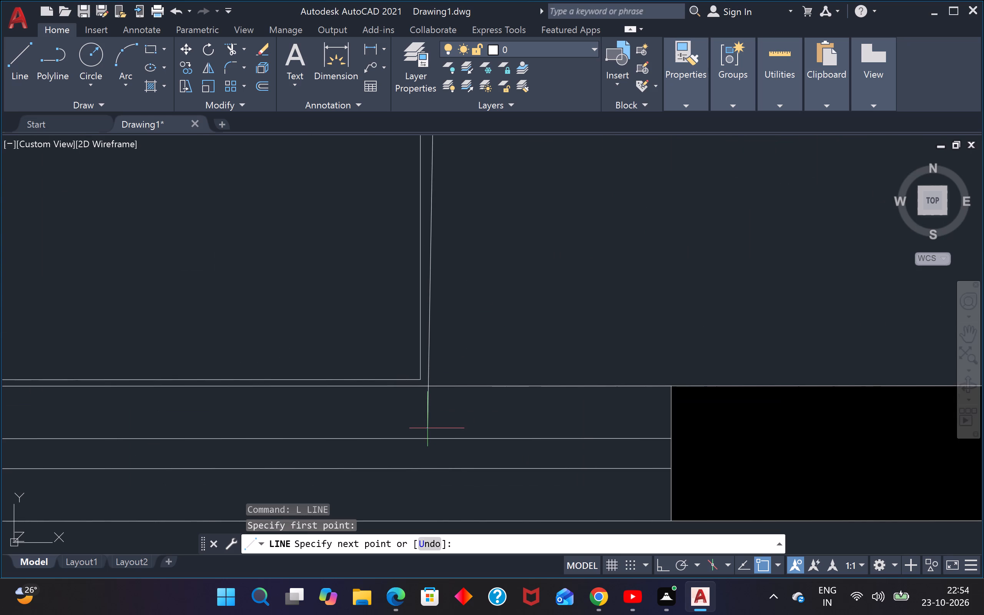
pyautogui.scroll(-3, 427, 428)
pyautogui.scroll(2, 428, 464)
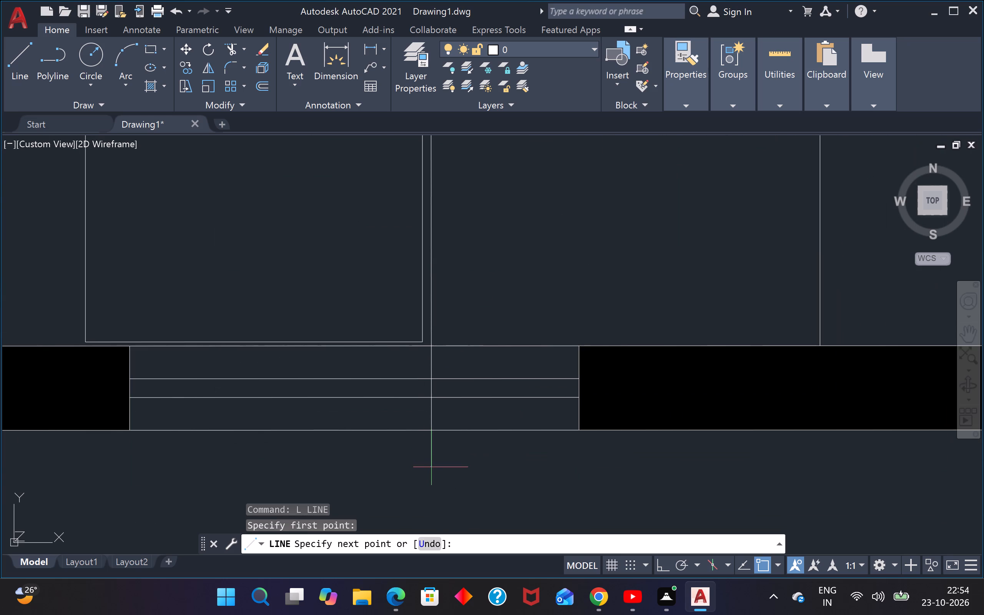
pyautogui.press('F8')
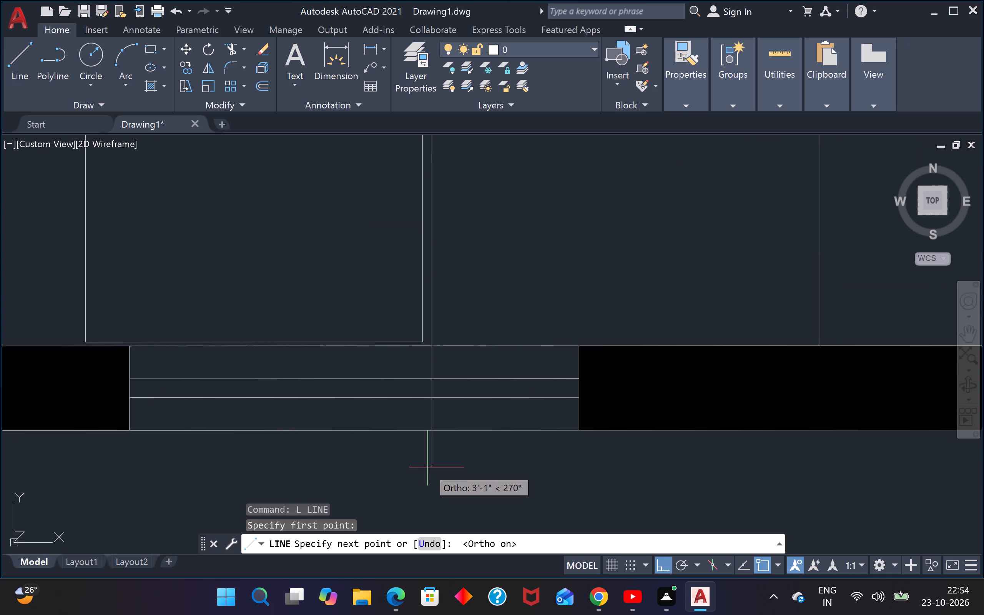
pyautogui.click(427, 467)
pyautogui.press('Escape')
# Trim the new vertical line where it crosses the bottom wall and window, ending it at the wall's inner face.
pyautogui.write('TR')
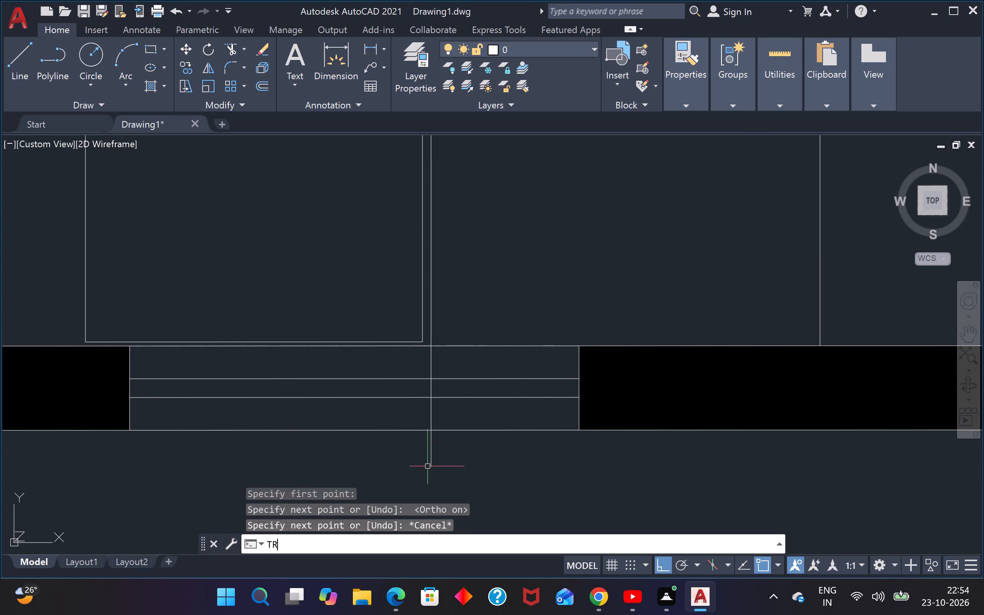
pyautogui.press('space')
pyautogui.moveTo(447, 460); pyautogui.dragTo(438, 459)
pyautogui.click(422, 457)
pyautogui.scroll(2, 425, 428)
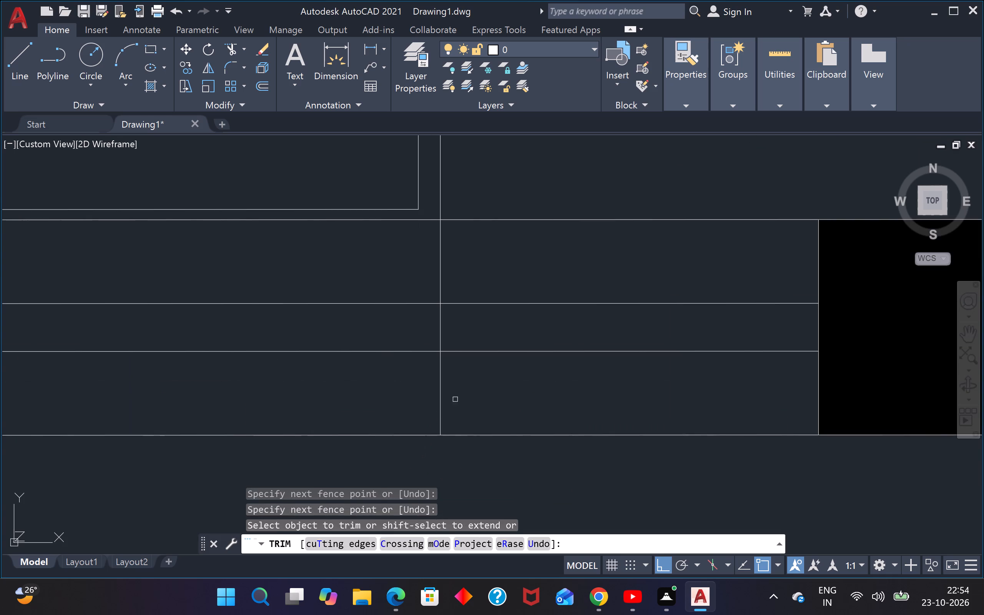
pyautogui.click(459, 394)
pyautogui.click(410, 414)
pyautogui.scroll(2, 436, 330)
pyautogui.click(450, 318)
pyautogui.click(426, 332)
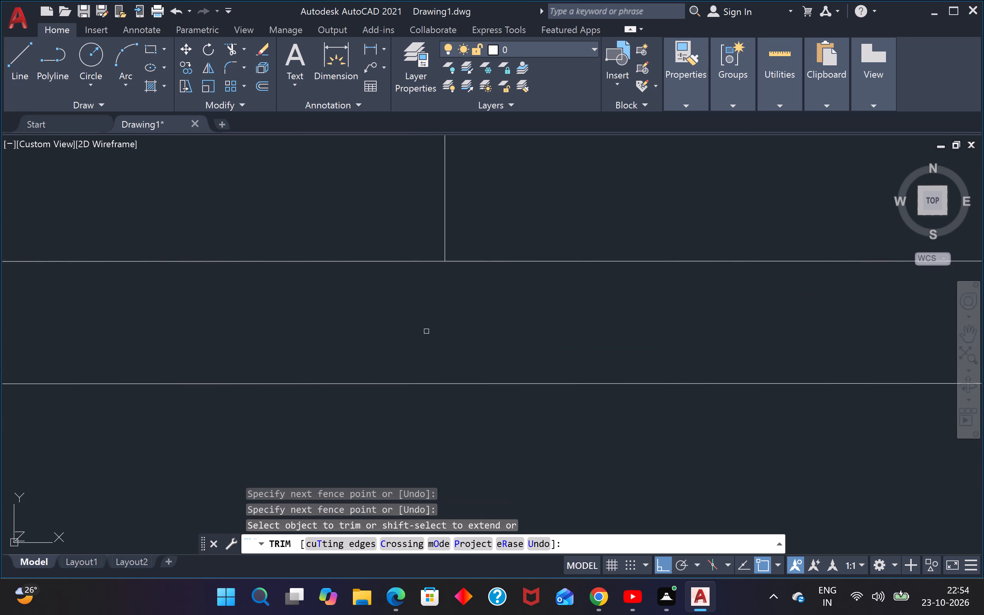
pyautogui.scroll(-3, 434, 322)
pyautogui.scroll(2, 453, 262)
pyautogui.click(447, 273)
pyautogui.click(385, 302)
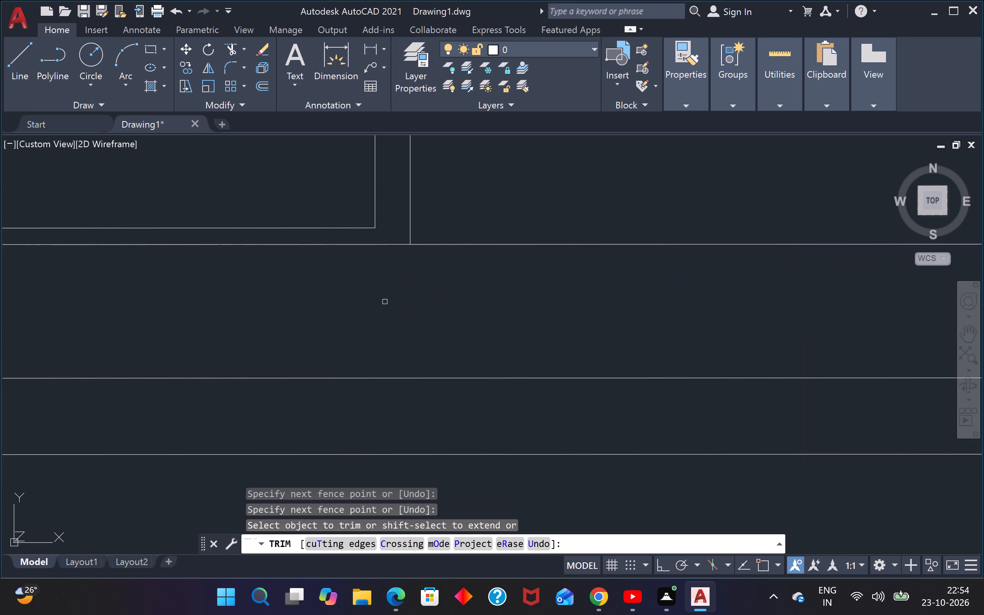
# Trim away the counter edge left of the new vertical line, across the refrigerator and toward the entrance door.
pyautogui.scroll(-4, 385, 302)
pyautogui.scroll(-4, 408, 223)
pyautogui.scroll(4, 413, 184)
pyautogui.scroll(2, 355, 184)
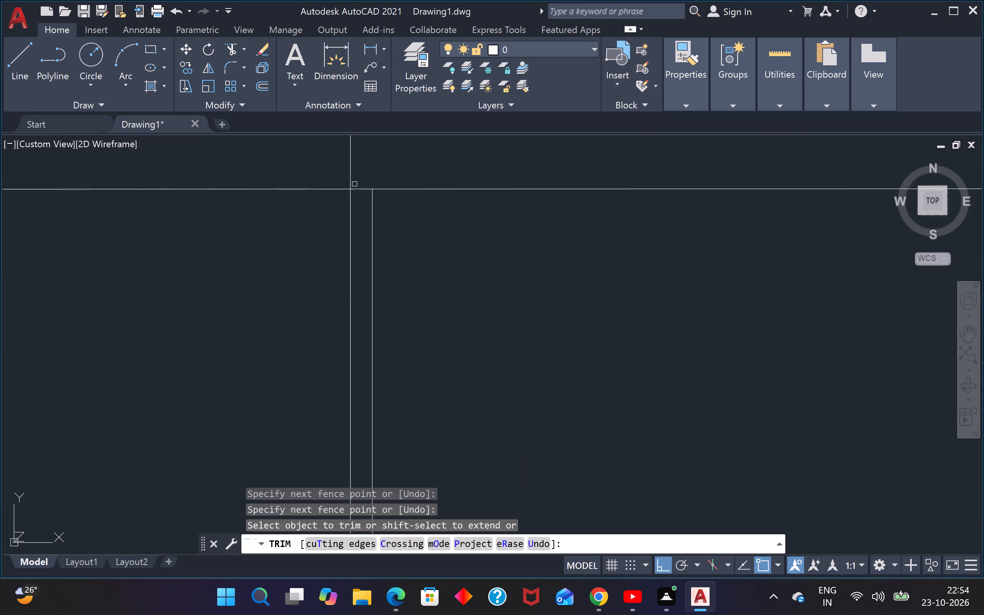
pyautogui.click(361, 174)
pyautogui.click(357, 218)
pyautogui.scroll(-2, 357, 214)
pyautogui.click(285, 182)
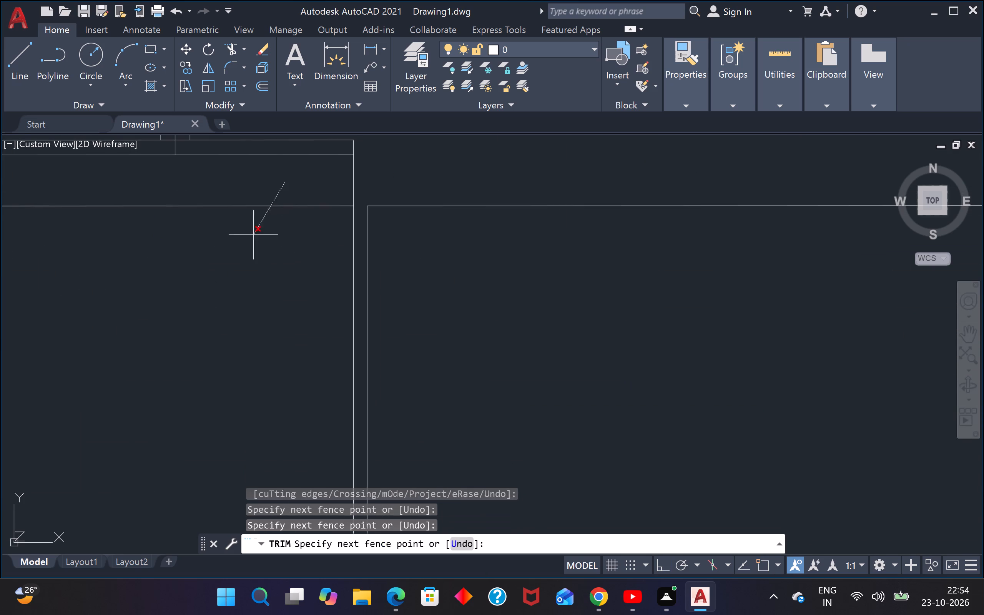
pyautogui.click(252, 236)
pyautogui.scroll(-5, 253, 234)
pyautogui.moveTo(257, 237); pyautogui.dragTo(441, 256, button='middle')
pyautogui.scroll(3, 306, 263)
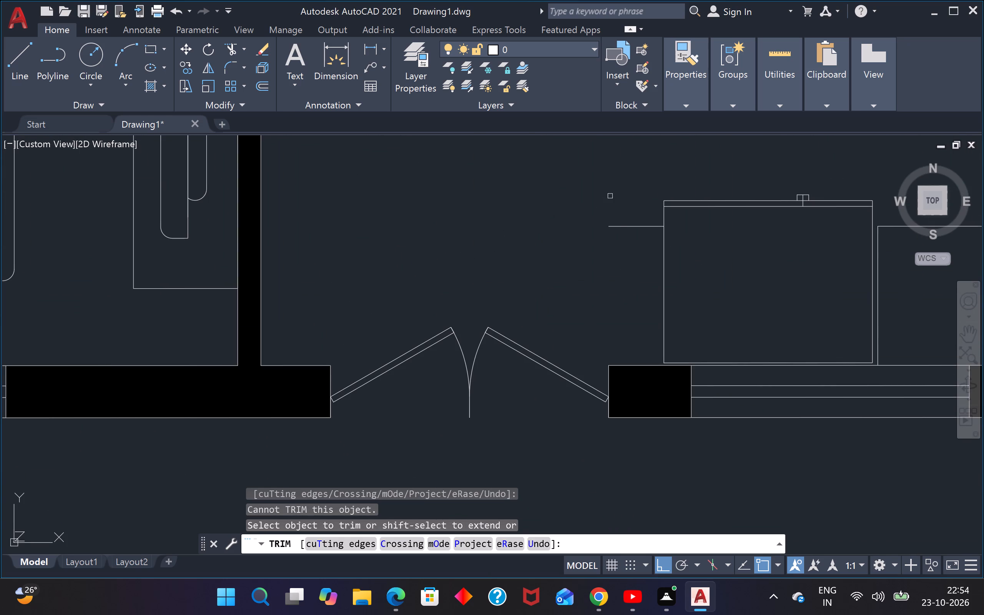
pyautogui.moveTo(622, 198); pyautogui.dragTo(618, 203)
pyautogui.click(580, 272)
pyautogui.click(634, 204)
pyautogui.moveTo(607, 265); pyautogui.dragTo(608, 261)
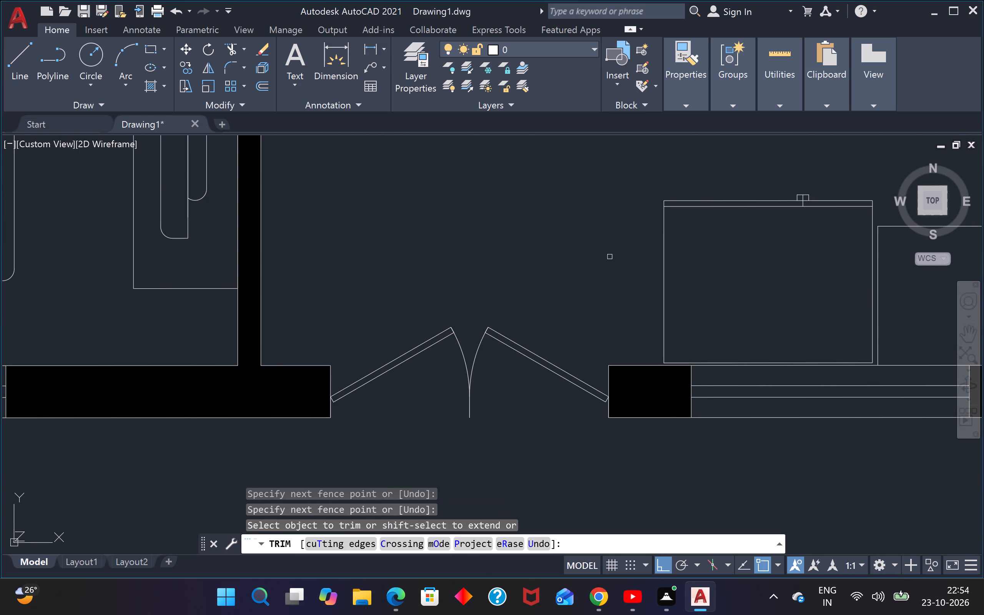
# Trim the overlapping counter lines below the stove so the right and bottom counters meet in an open L-shaped corner.
pyautogui.scroll(-4, 610, 257)
pyautogui.moveTo(607, 250); pyautogui.dragTo(471, 261, button='middle')
pyautogui.scroll(3, 574, 266)
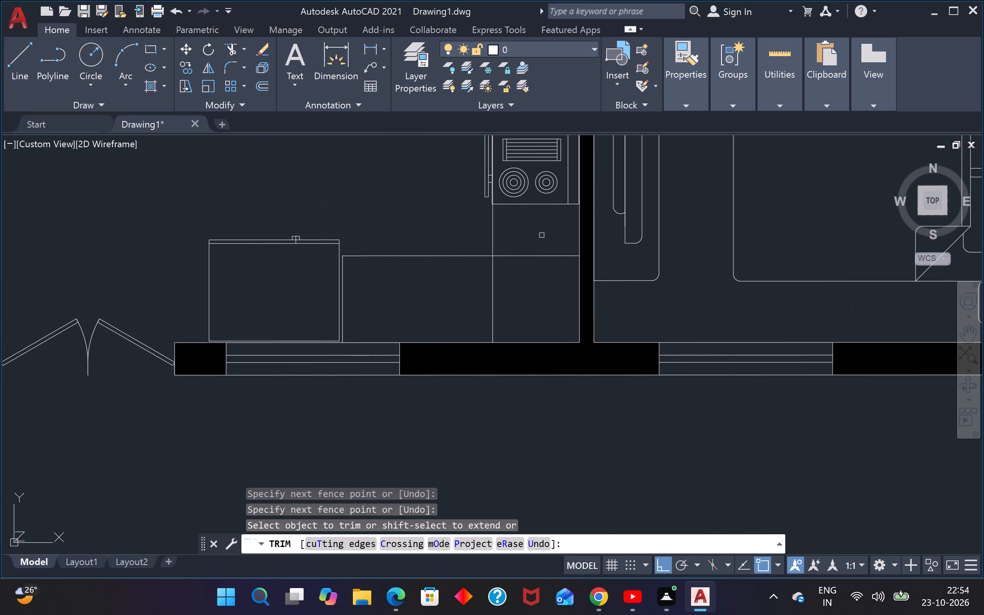
pyautogui.click(542, 235)
pyautogui.click(519, 287)
pyautogui.click(522, 279)
pyautogui.click(457, 300)
pyautogui.scroll(-2, 467, 287)
pyautogui.moveTo(475, 280); pyautogui.dragTo(439, 288, button='middle')
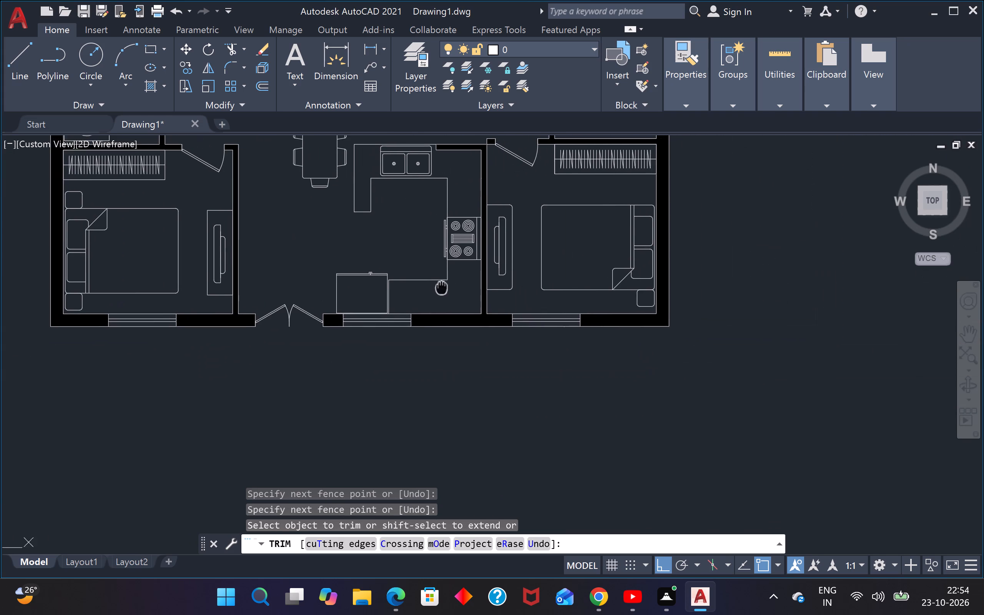
pyautogui.moveTo(439, 288); pyautogui.dragTo(438, 289, button='middle')
pyautogui.press('Escape')
pyautogui.press('Escape')
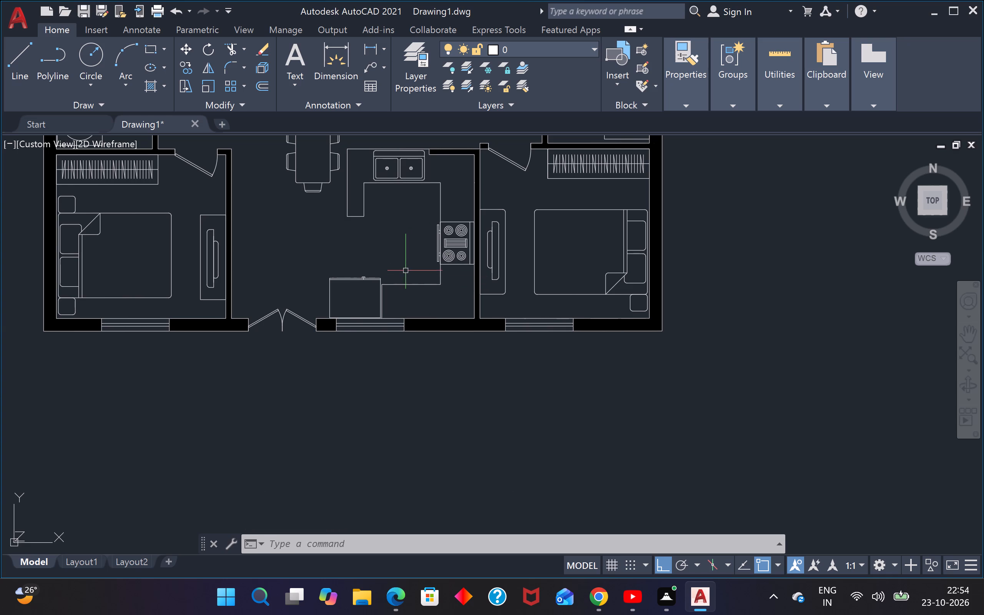
# Move the double sink from the kitchen's upper counter to the empty space below the floor plan.
pyautogui.moveTo(406, 271); pyautogui.dragTo(405, 311, button='middle')
pyautogui.scroll(3, 412, 229)
pyautogui.moveTo(465, 167); pyautogui.dragTo(447, 177)
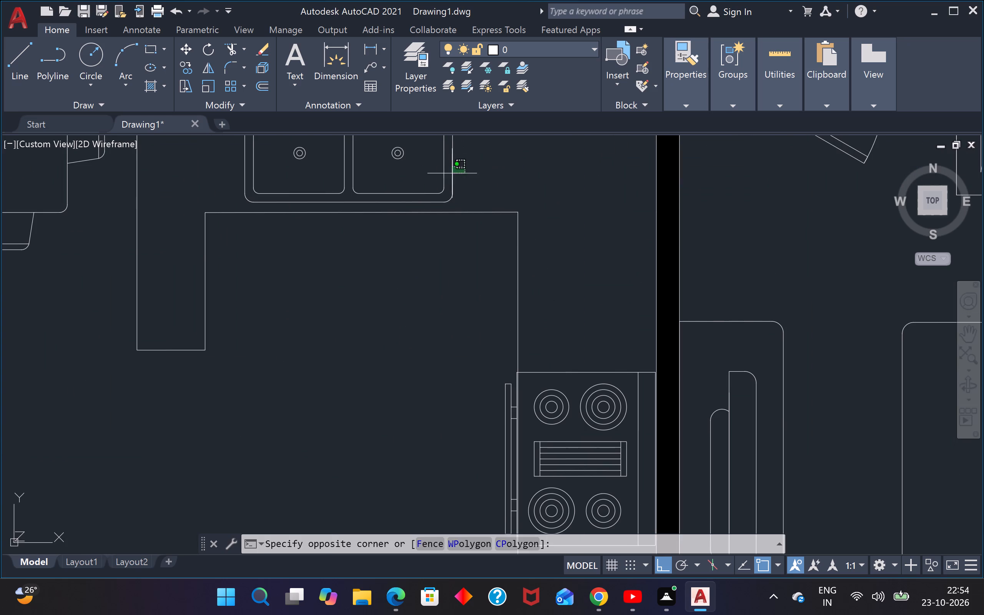
pyautogui.click(423, 191)
pyautogui.write('M')
pyautogui.press('space')
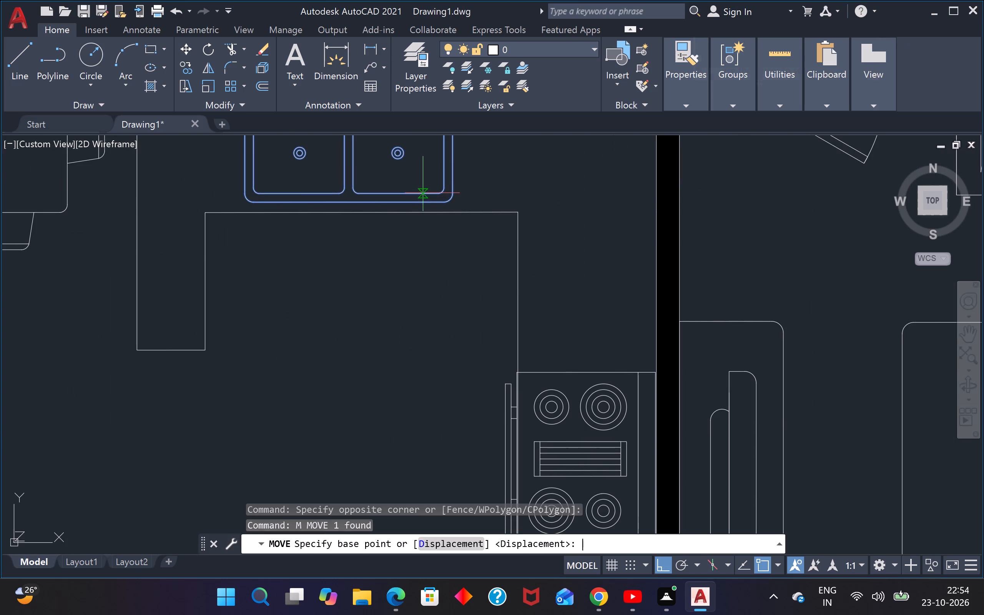
pyautogui.scroll(-2, 420, 193)
pyautogui.moveTo(419, 190); pyautogui.dragTo(437, 285, button='middle')
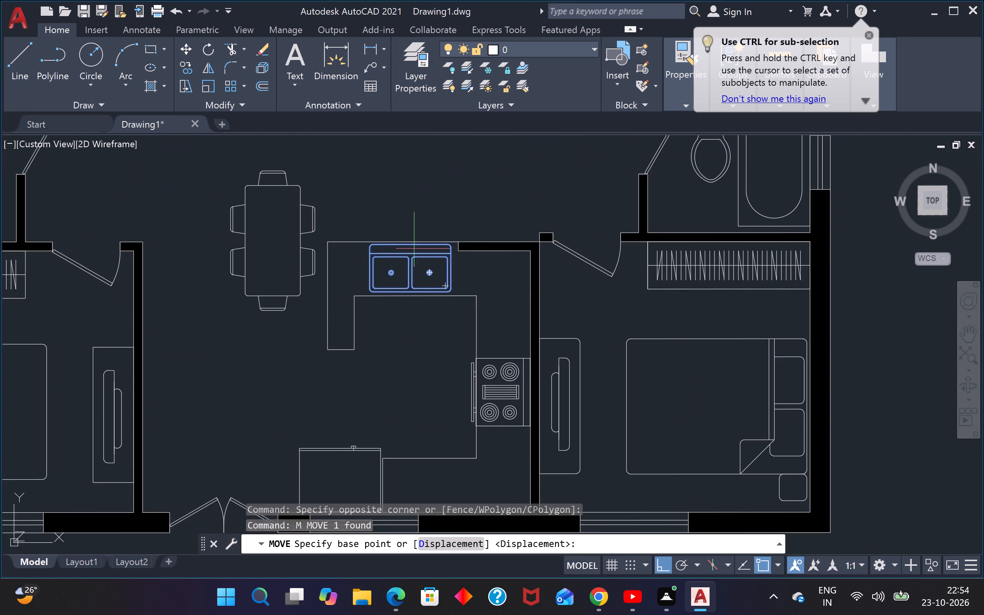
pyautogui.click(414, 249)
pyautogui.scroll(-4, 417, 252)
pyautogui.click(433, 328)
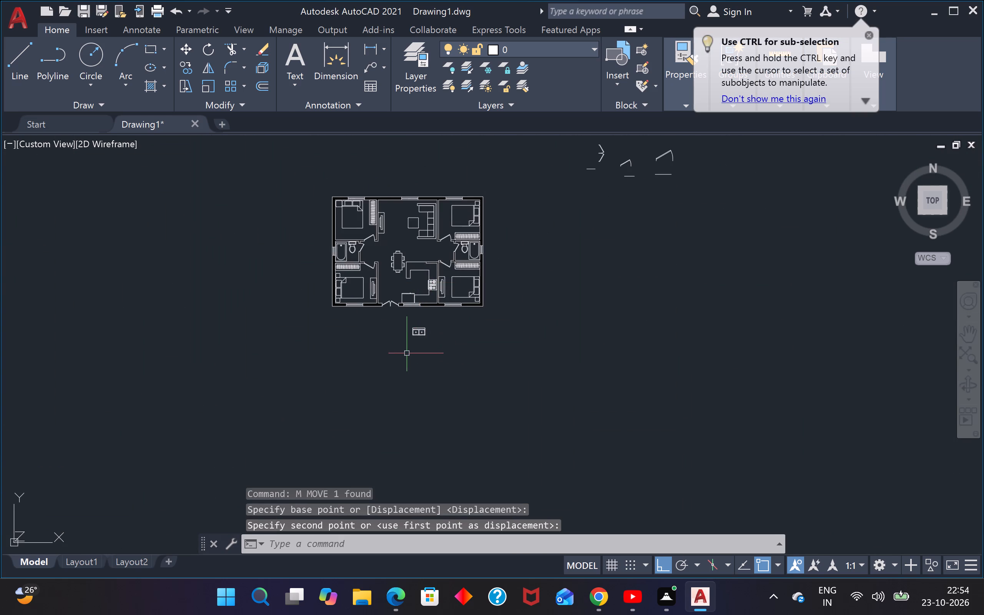
pyautogui.scroll(2, 411, 336)
pyautogui.press('Escape')
pyautogui.press('Escape')
# Rotate the double sink 180° so its back ledge faces downward.
pyautogui.moveTo(472, 299); pyautogui.dragTo(445, 311)
pyautogui.click(379, 339)
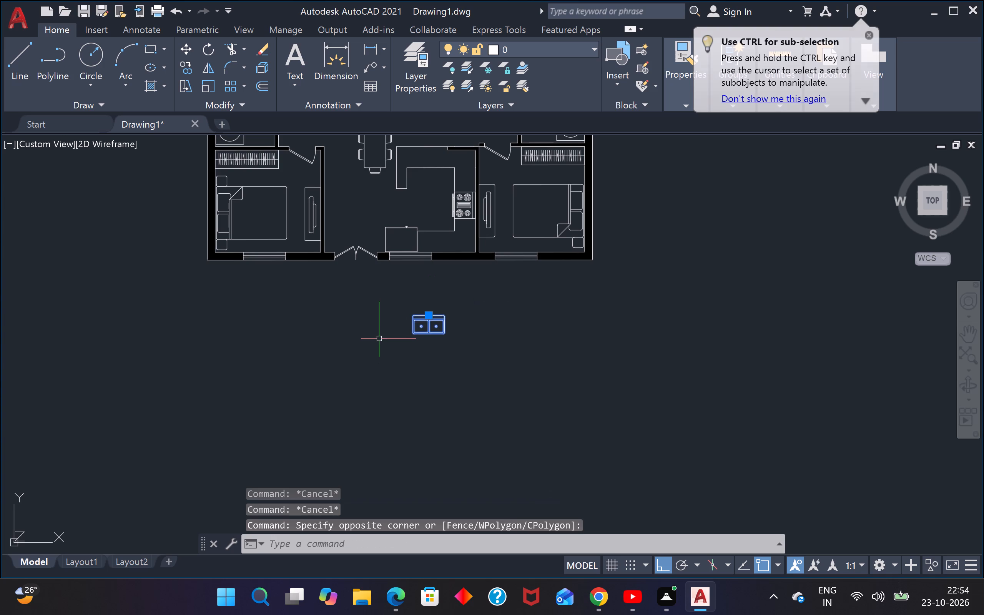
pyautogui.write('RO')
pyautogui.press('Return')
pyautogui.scroll(2, 443, 321)
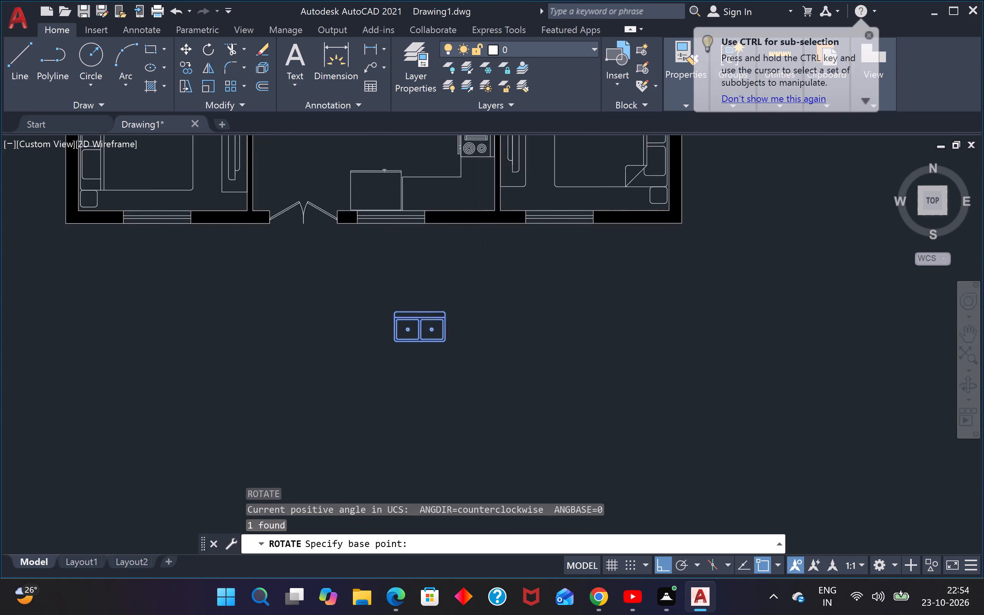
pyautogui.scroll(1, 444, 321)
pyautogui.click(444, 300)
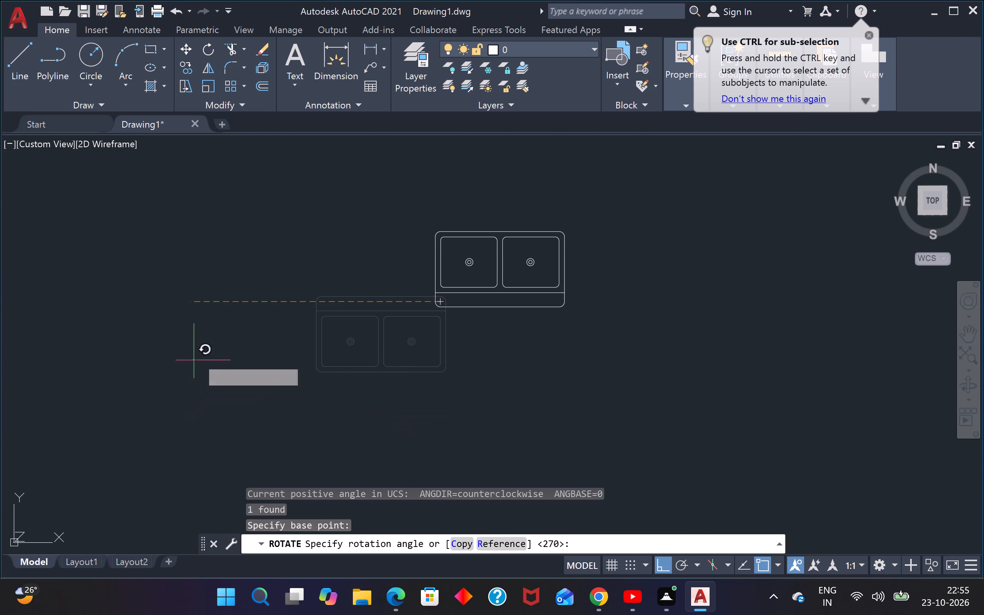
pyautogui.click(213, 340)
# Move the rotated sink onto the kitchen's bottom counter, with its back ledge close to the bottom wall.
pyautogui.moveTo(630, 248); pyautogui.dragTo(583, 273)
pyautogui.click(252, 333)
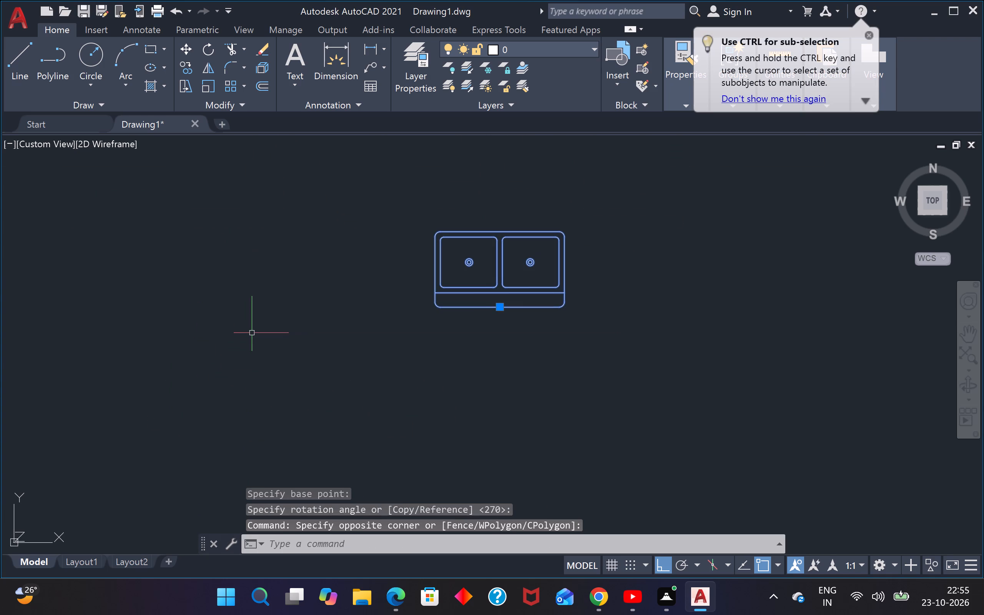
pyautogui.write('M')
pyautogui.press('space')
pyautogui.click(494, 303)
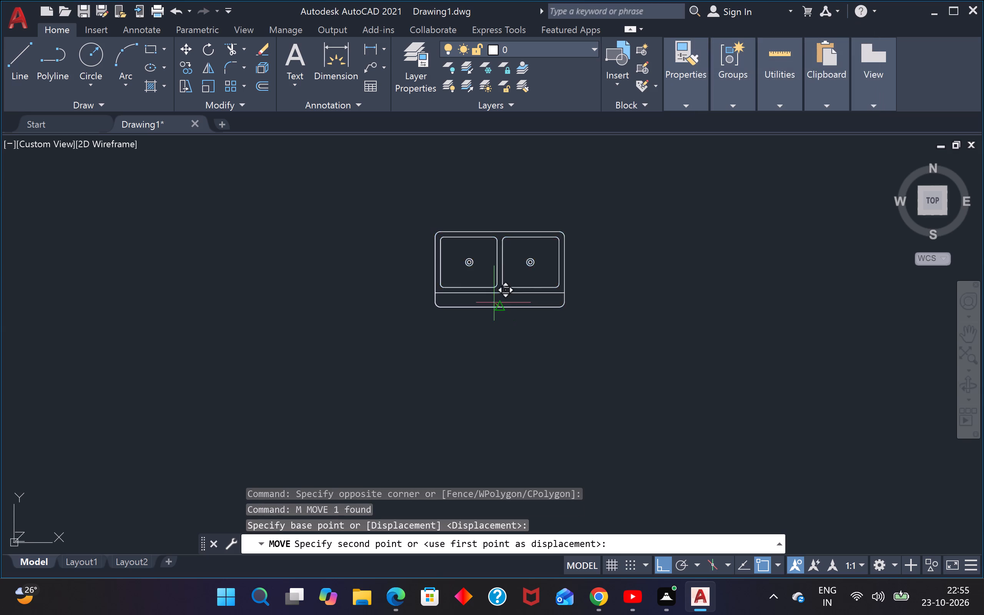
pyautogui.scroll(-4, 490, 308)
pyautogui.scroll(4, 454, 282)
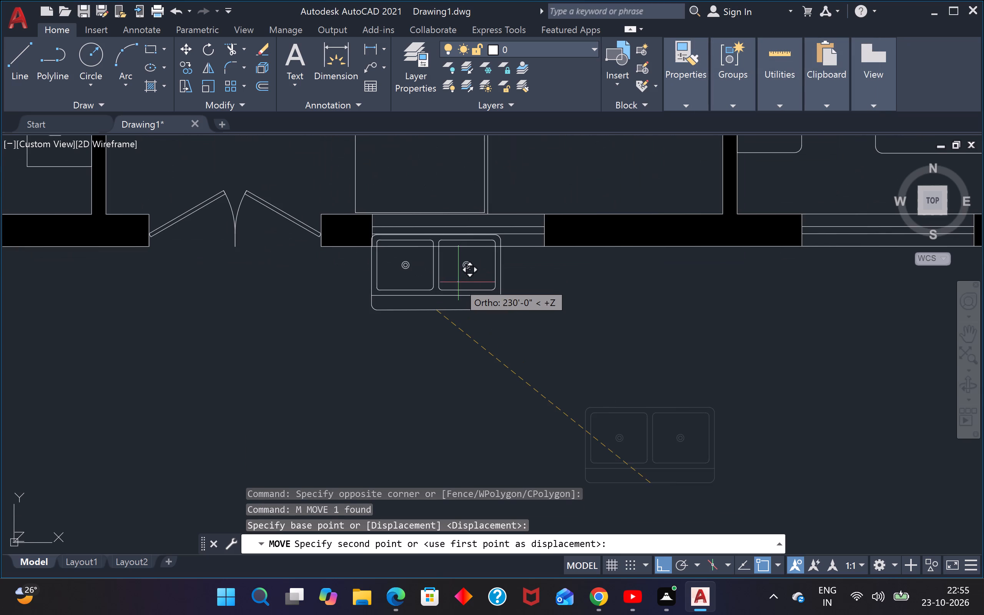
pyautogui.press('F8')
pyautogui.scroll(-3, 482, 275)
pyautogui.scroll(3, 509, 260)
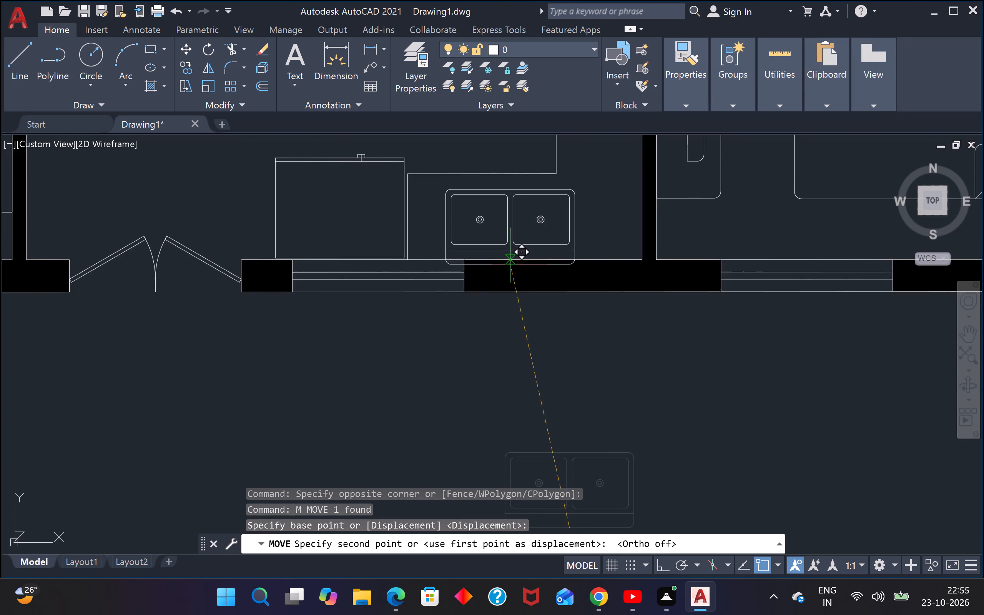
pyautogui.scroll(1, 510, 263)
pyautogui.moveTo(510, 263); pyautogui.dragTo(492, 364, button='middle')
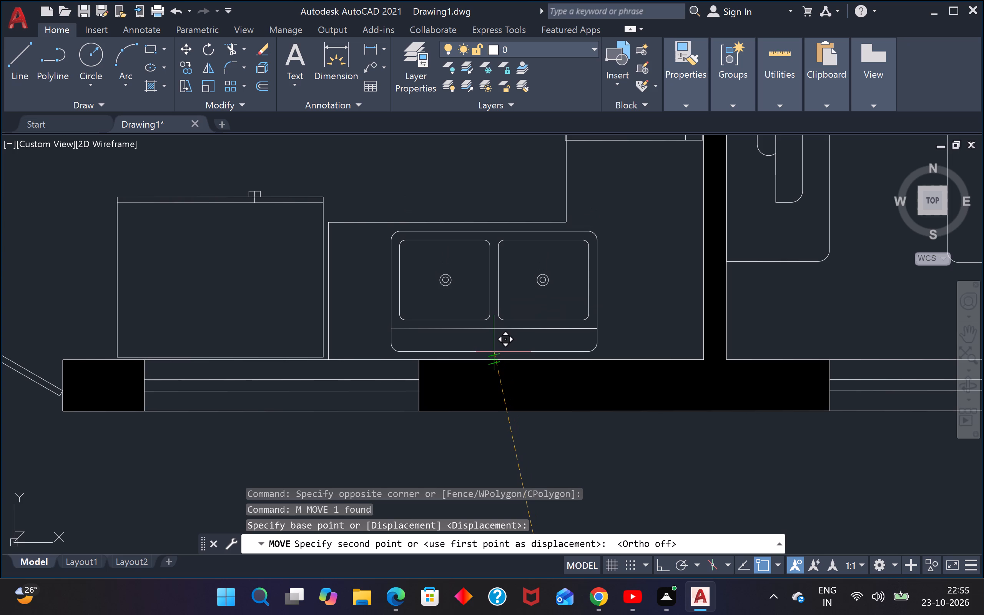
pyautogui.click(495, 351)
pyautogui.scroll(-2, 494, 351)
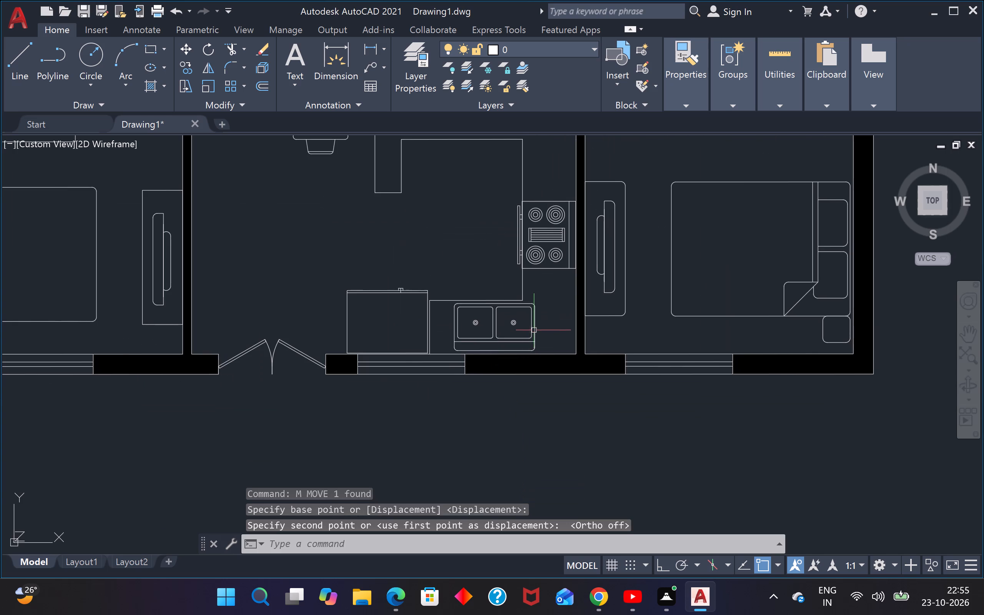
# Shift the sink left along the bottom counter until it sits beside the counter end next to the refrigerator.
pyautogui.scroll(1, 534, 330)
pyautogui.moveTo(538, 327); pyautogui.dragTo(518, 327)
pyautogui.click(498, 332)
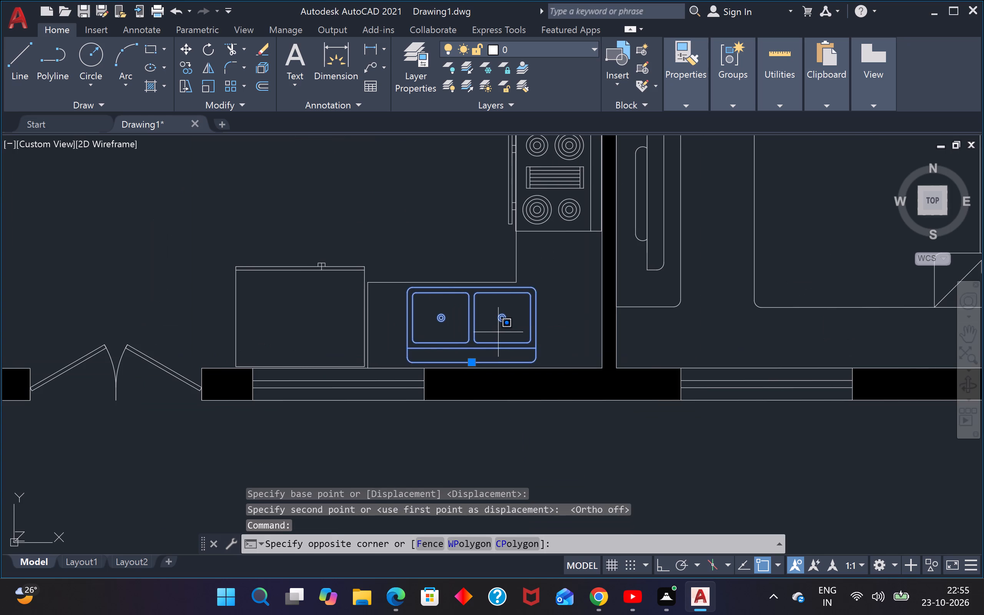
pyautogui.press('Escape')
pyautogui.write('M')
pyautogui.press('space')
pyautogui.click(479, 336)
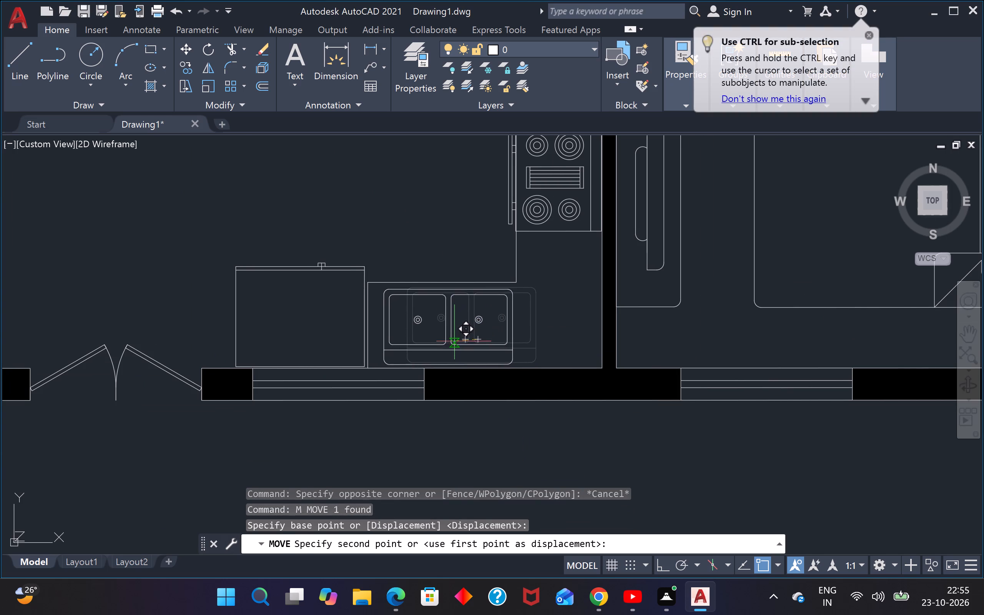
pyautogui.scroll(1, 454, 341)
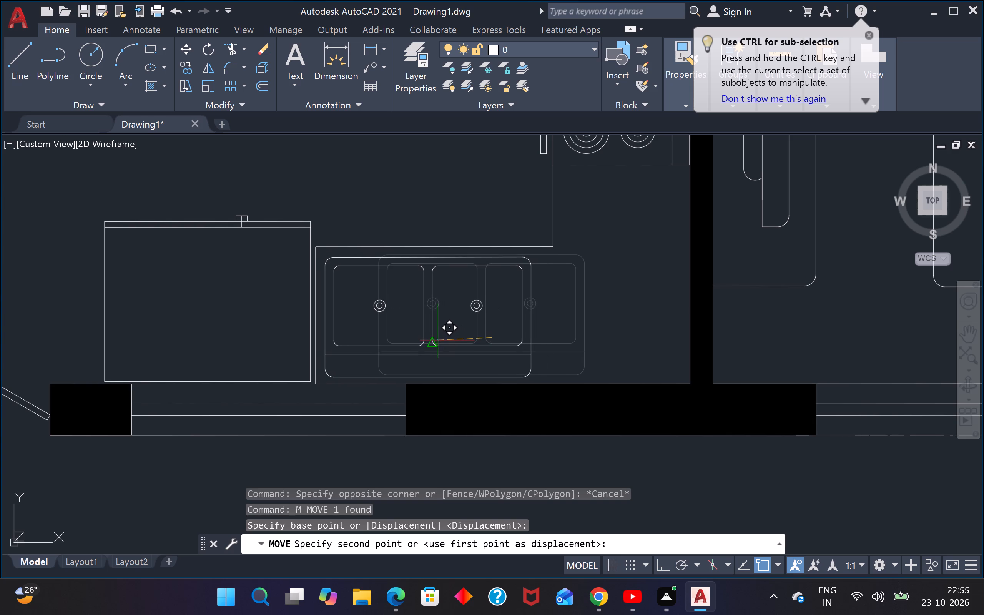
pyautogui.click(438, 339)
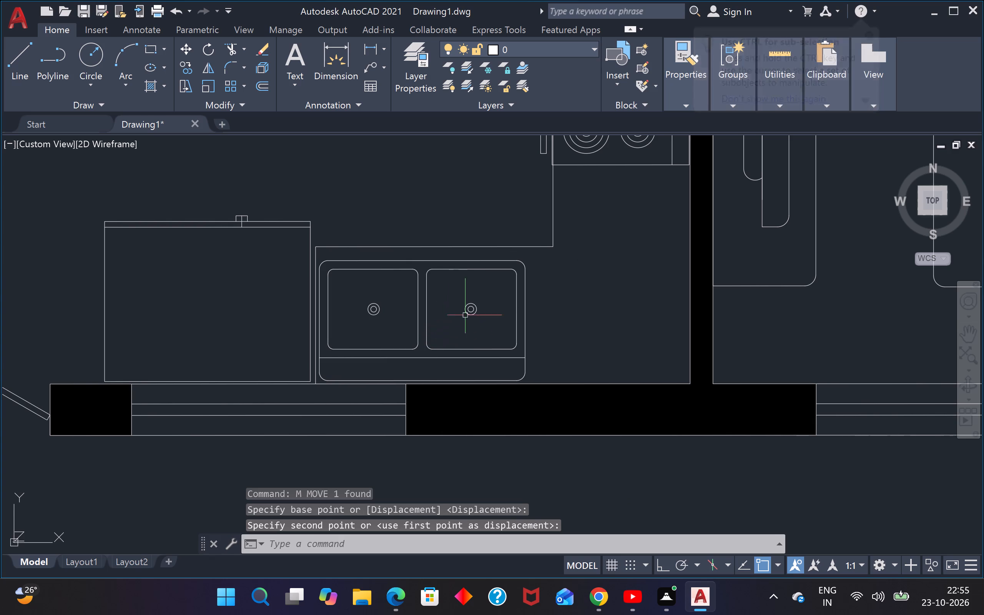
pyautogui.scroll(-3, 486, 327)
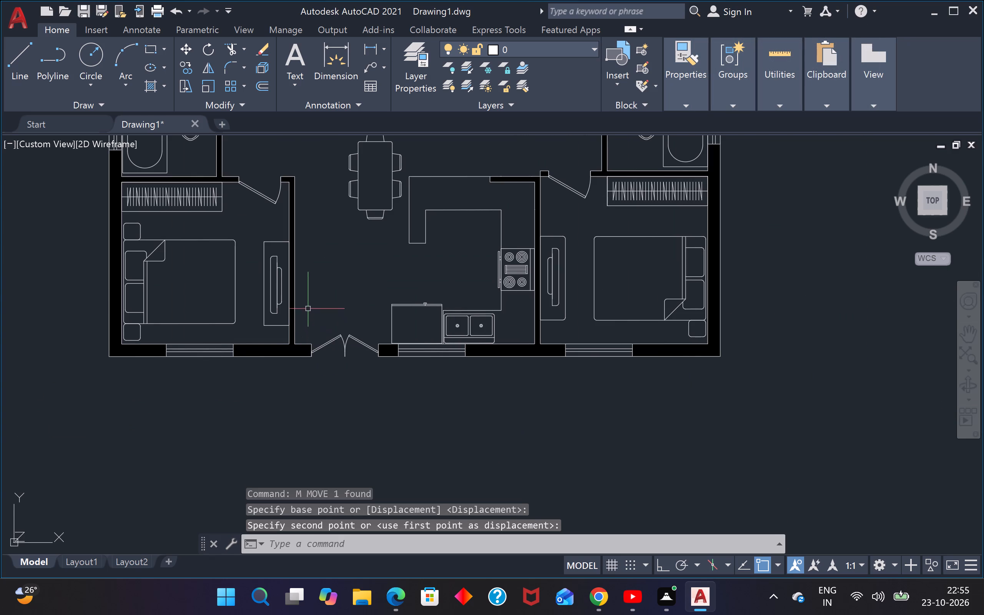
# Fillet the two outer corners of the TV unit in the lower-left bedroom with a 2" radius.
pyautogui.moveTo(309, 288); pyautogui.dragTo(471, 347, button='middle')
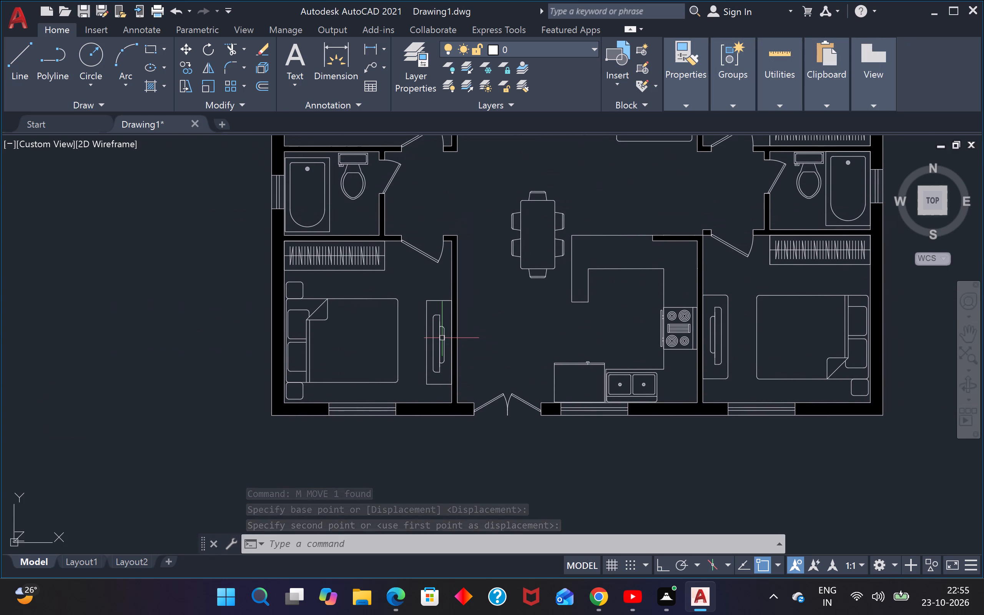
pyautogui.write('F')
pyautogui.press('space')
pyautogui.scroll(3, 431, 311)
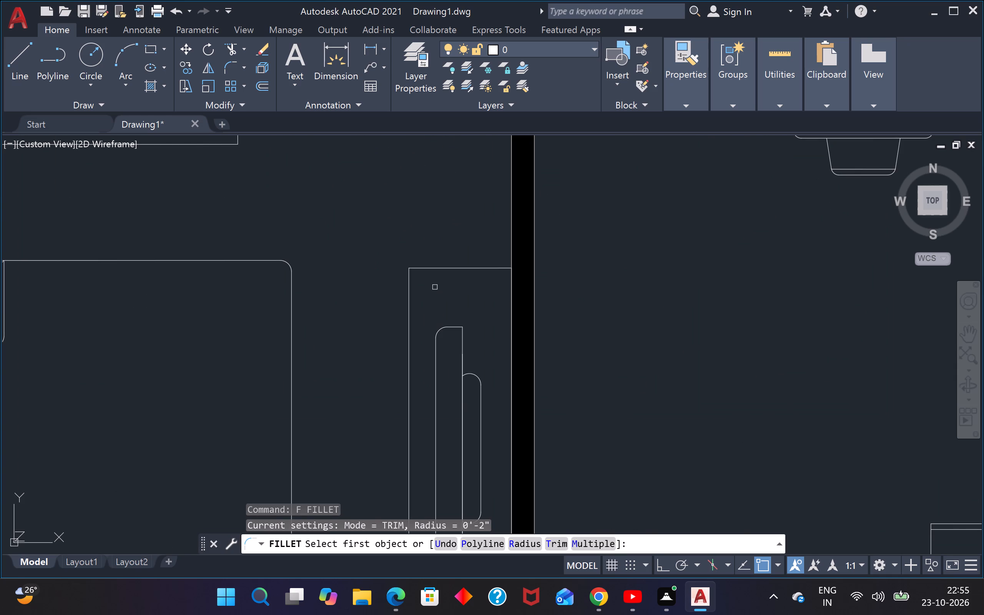
pyautogui.click(437, 267)
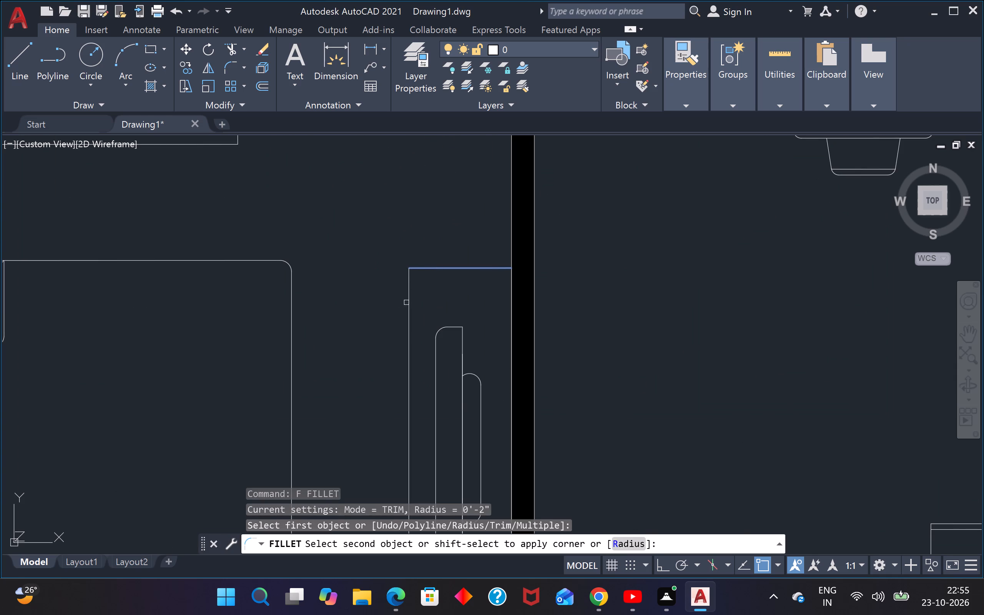
pyautogui.click(410, 300)
pyautogui.scroll(-3, 417, 296)
pyautogui.scroll(3, 418, 383)
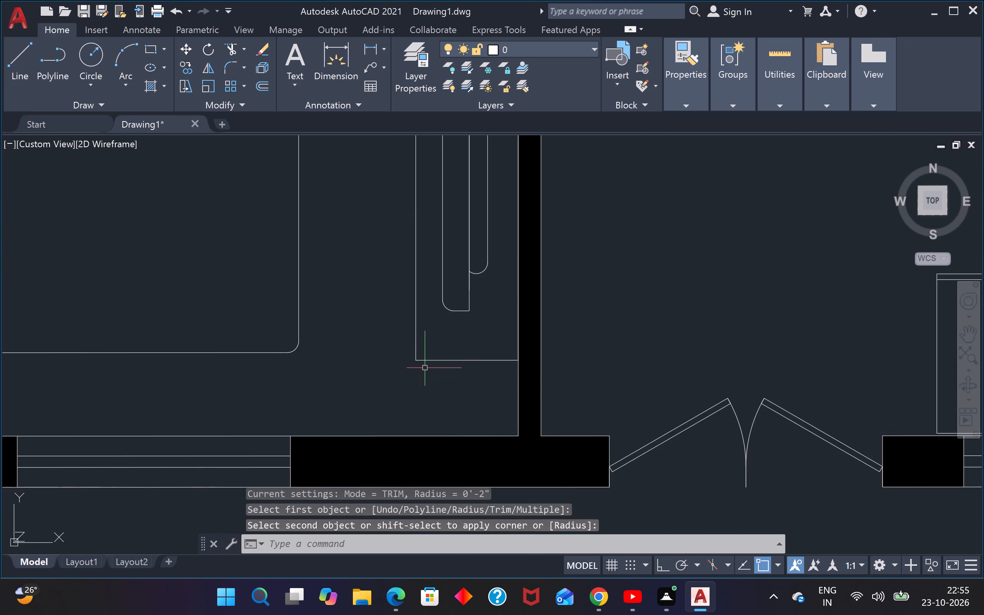
pyautogui.press('space')
pyautogui.click(416, 341)
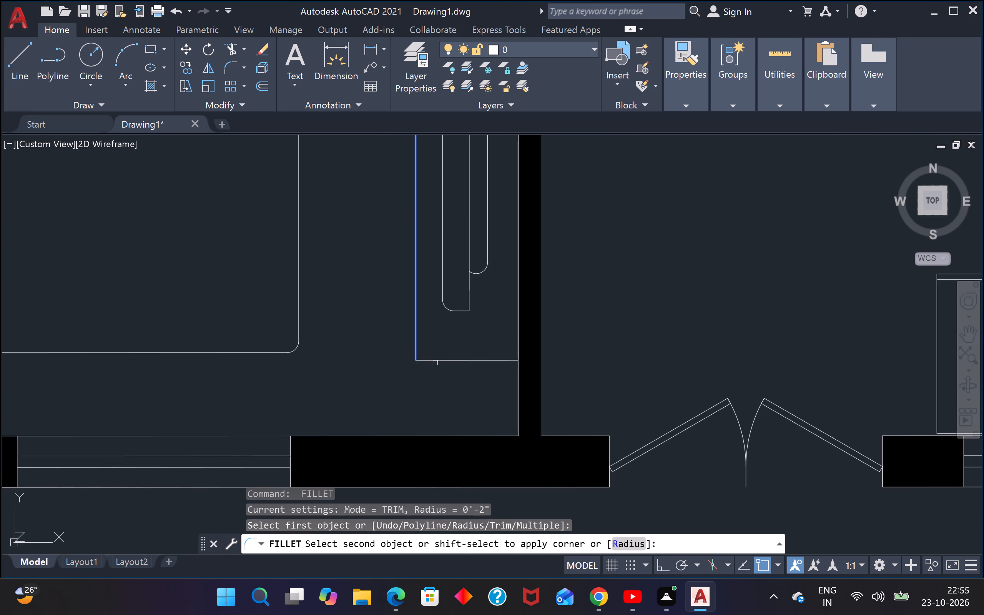
pyautogui.click(438, 359)
pyautogui.scroll(-4, 444, 340)
pyautogui.moveTo(417, 335); pyautogui.dragTo(437, 396, button='middle')
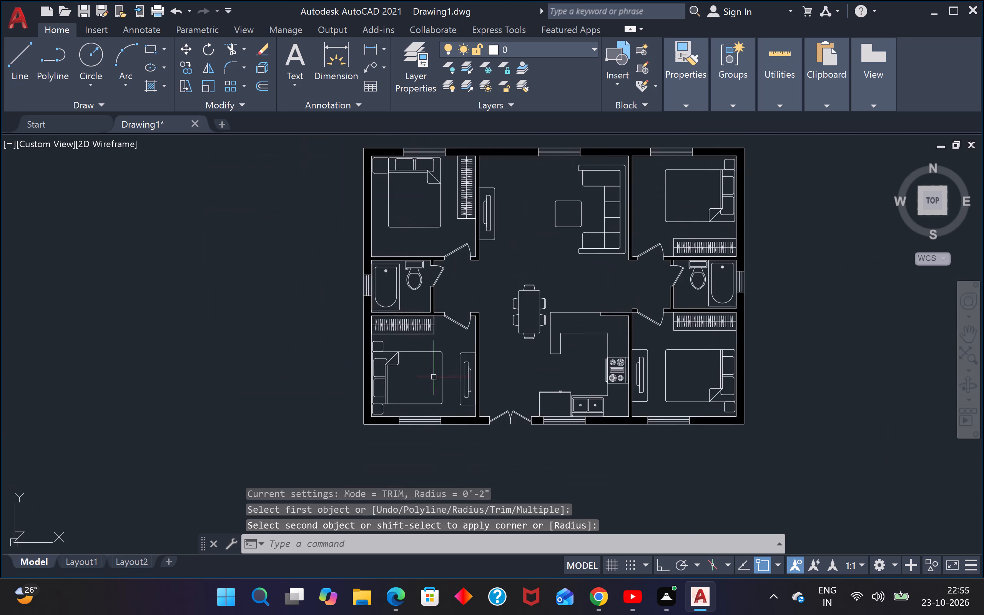
pyautogui.press('Escape')
pyautogui.press('Escape')
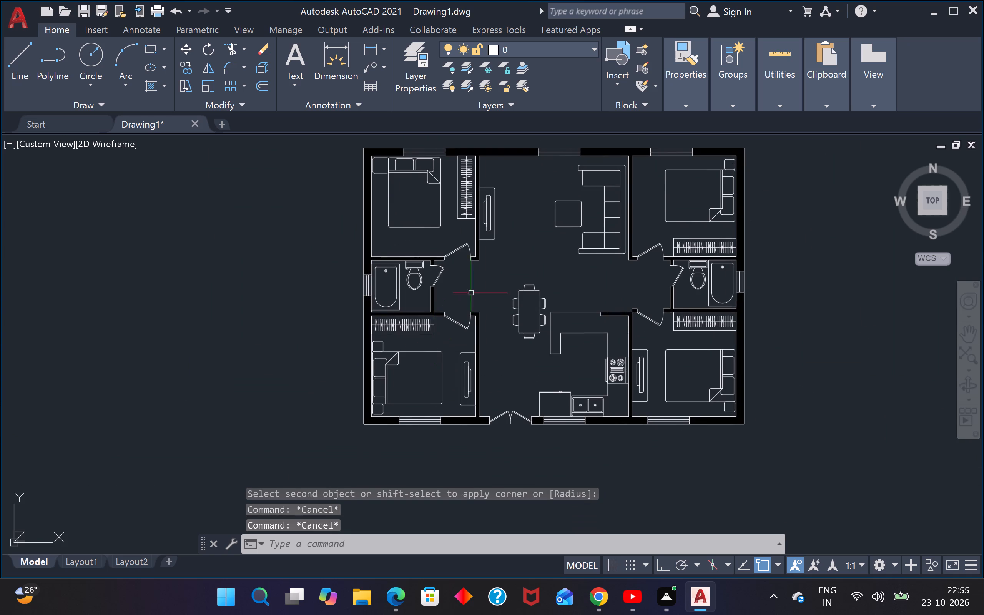
# Look over the whole floor plan and the living area's furniture layout.
pyautogui.moveTo(494, 267); pyautogui.dragTo(489, 391, button='middle')
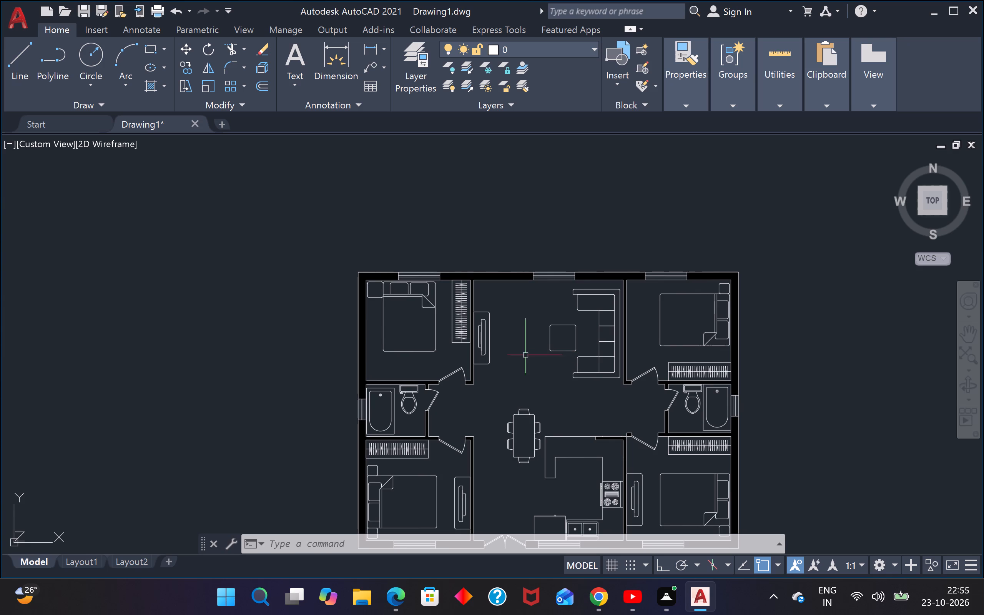
pyautogui.scroll(-1, 515, 318)
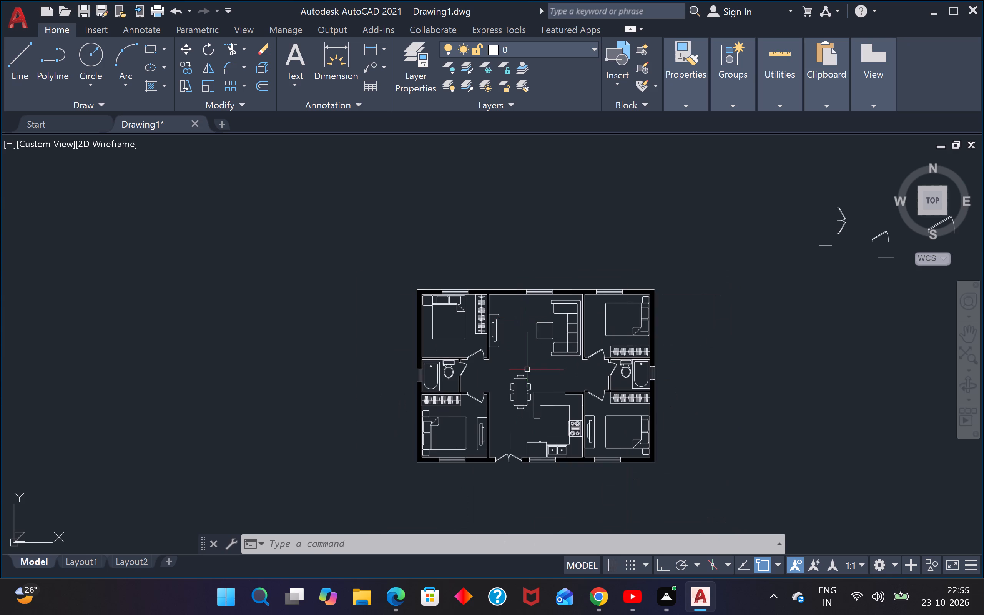
pyautogui.moveTo(511, 366); pyautogui.dragTo(554, 241, button='middle')
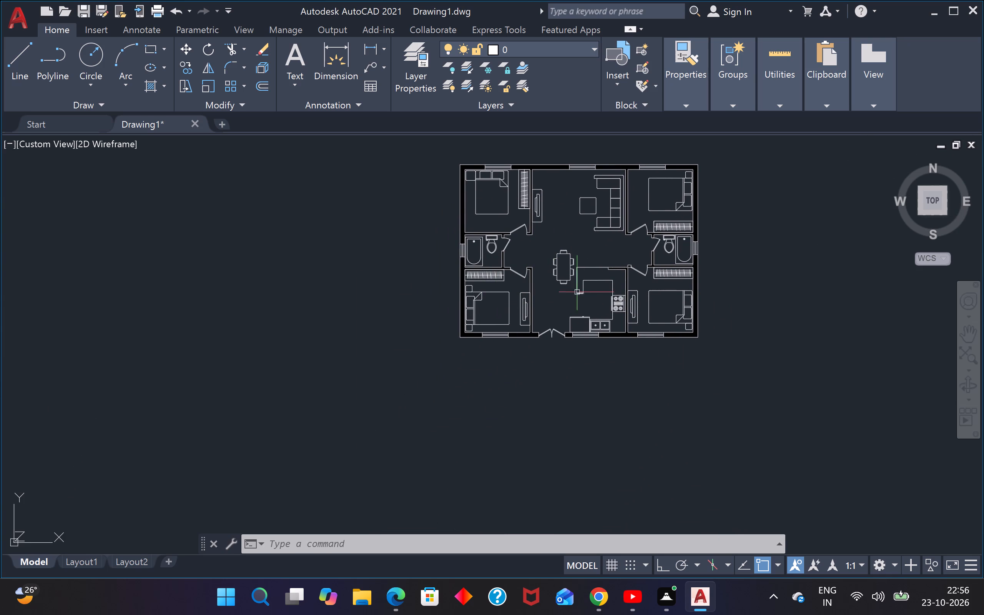
pyautogui.moveTo(577, 292); pyautogui.dragTo(460, 351, button='middle')
pyautogui.scroll(2, 469, 253)
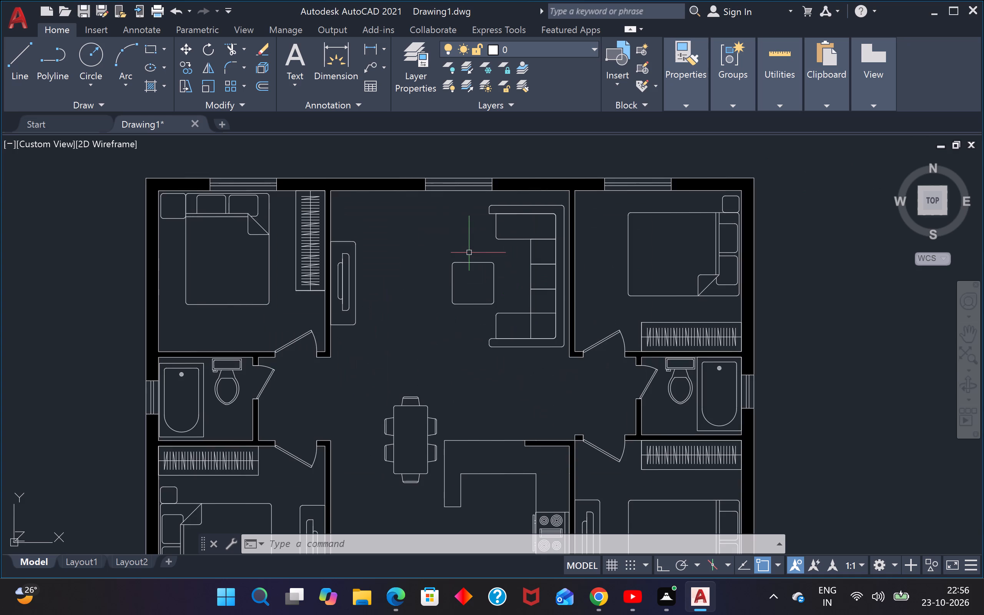
pyautogui.scroll(2, 336, 315)
pyautogui.moveTo(495, 289); pyautogui.dragTo(520, 244, button='middle')
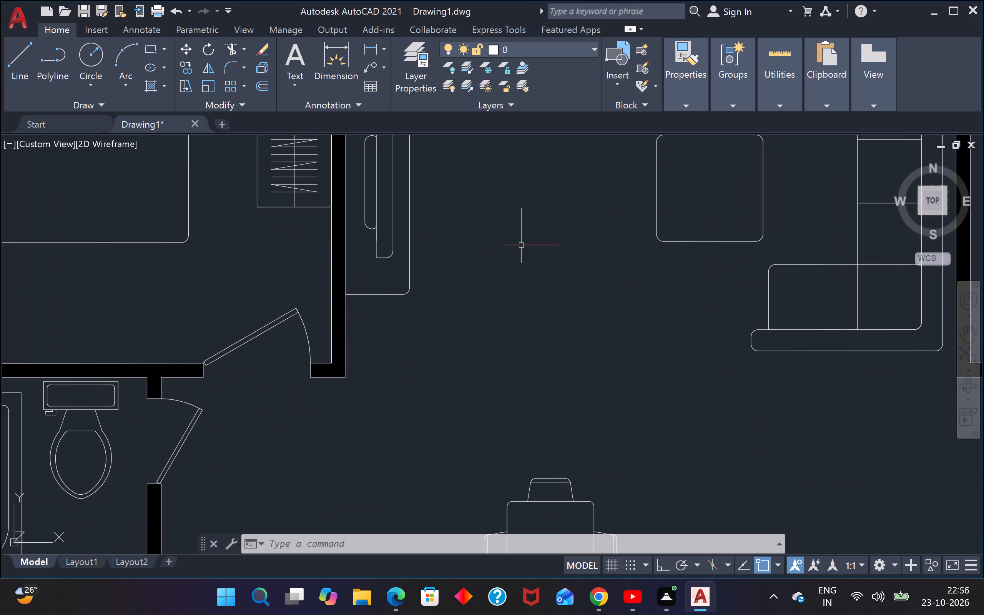
pyautogui.scroll(-4, 528, 286)
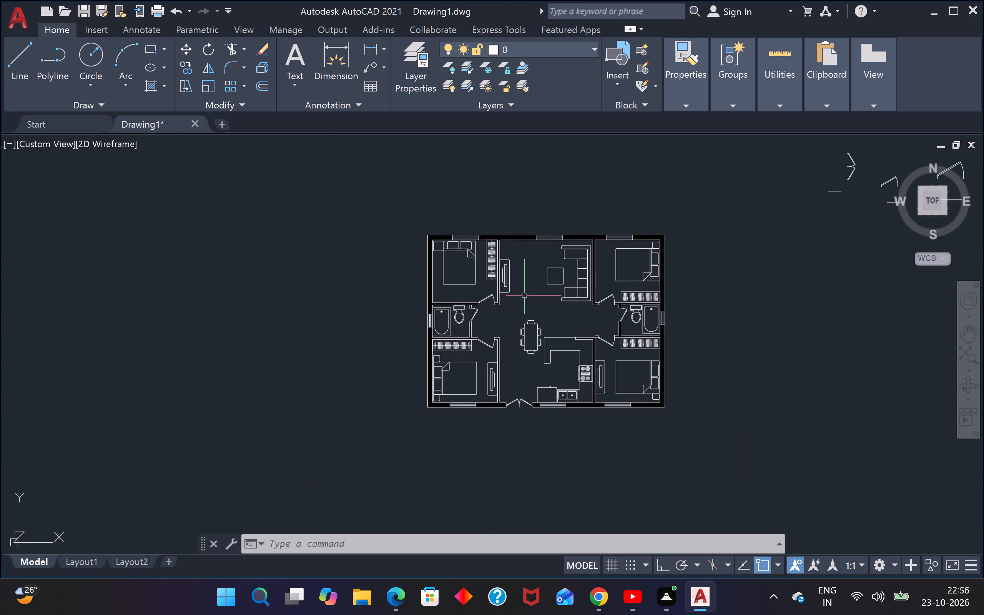
pyautogui.scroll(-3, 540, 274)
pyautogui.moveTo(546, 289); pyautogui.dragTo(495, 330, button='middle')
pyautogui.scroll(3, 502, 323)
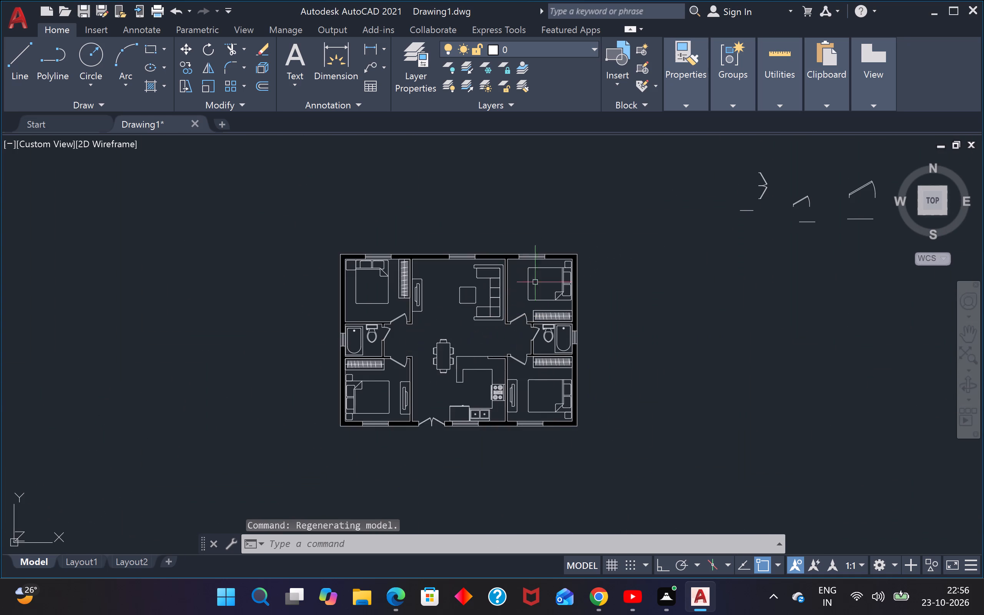
# Erase the two spare single doors and their short lines from the empty space beside the floor plan.
pyautogui.moveTo(618, 277); pyautogui.dragTo(455, 351, button='middle')
pyautogui.moveTo(756, 226); pyautogui.dragTo(750, 231)
pyautogui.click(693, 398)
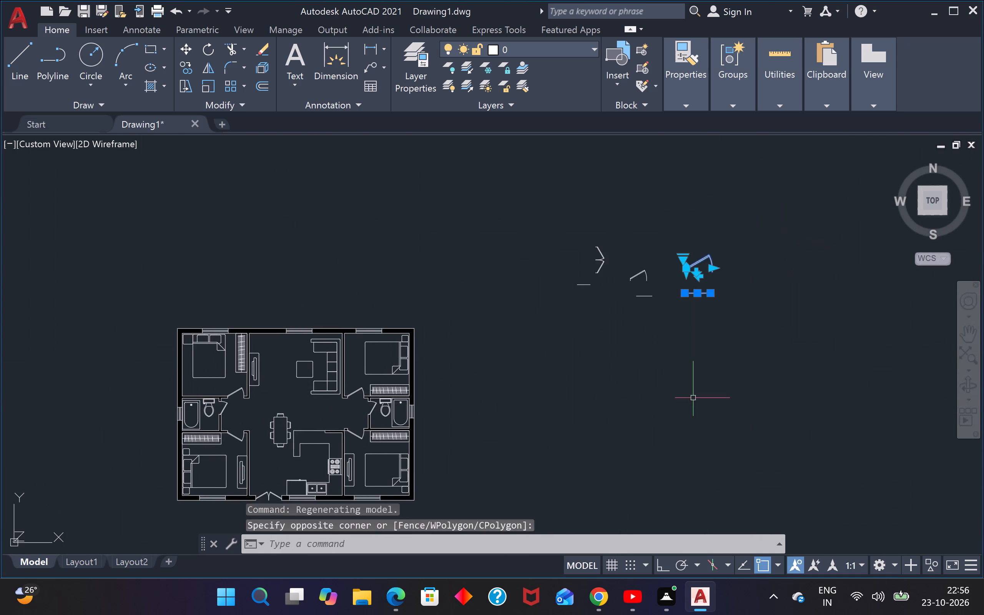
pyautogui.press('Delete')
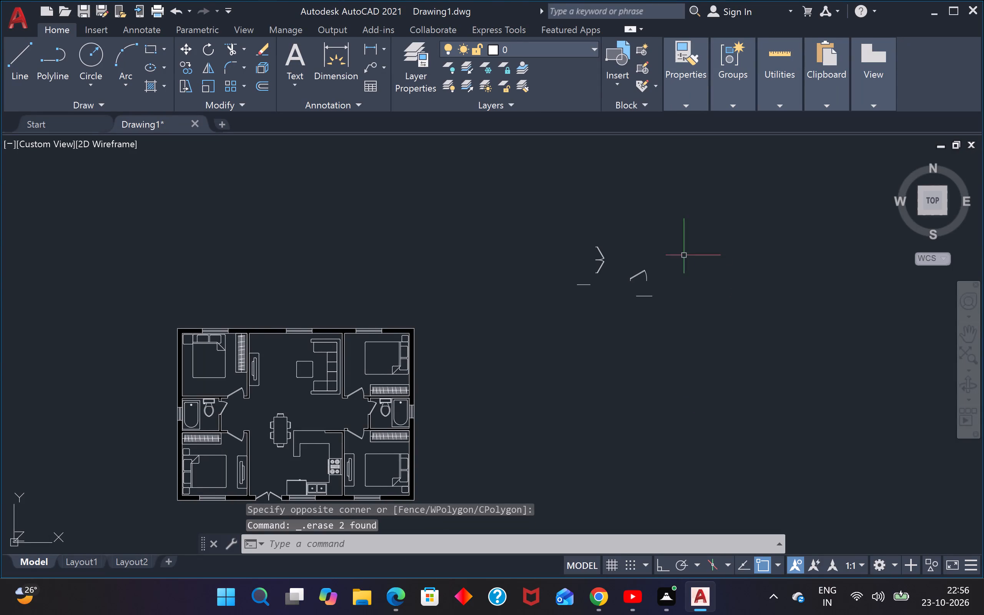
pyautogui.click(671, 243)
pyautogui.click(627, 308)
pyautogui.press('Delete')
# Erase the spare double door and its short line from the empty space beside the floor plan.
pyautogui.moveTo(639, 241); pyautogui.dragTo(633, 242)
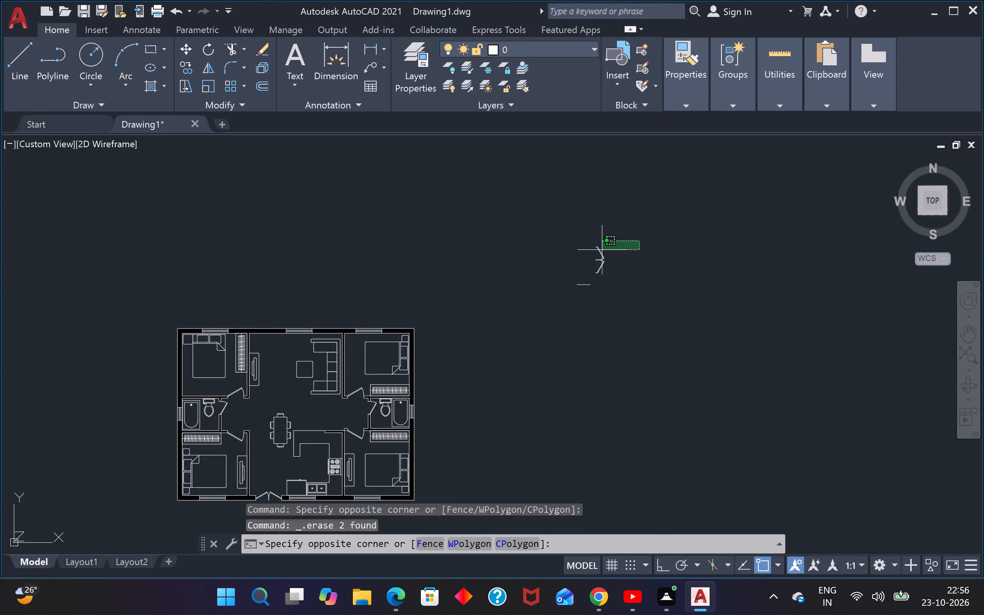
pyautogui.click(581, 247)
pyautogui.press('Delete')
pyautogui.moveTo(609, 261); pyautogui.dragTo(598, 267)
pyautogui.click(592, 273)
pyautogui.press('Delete')
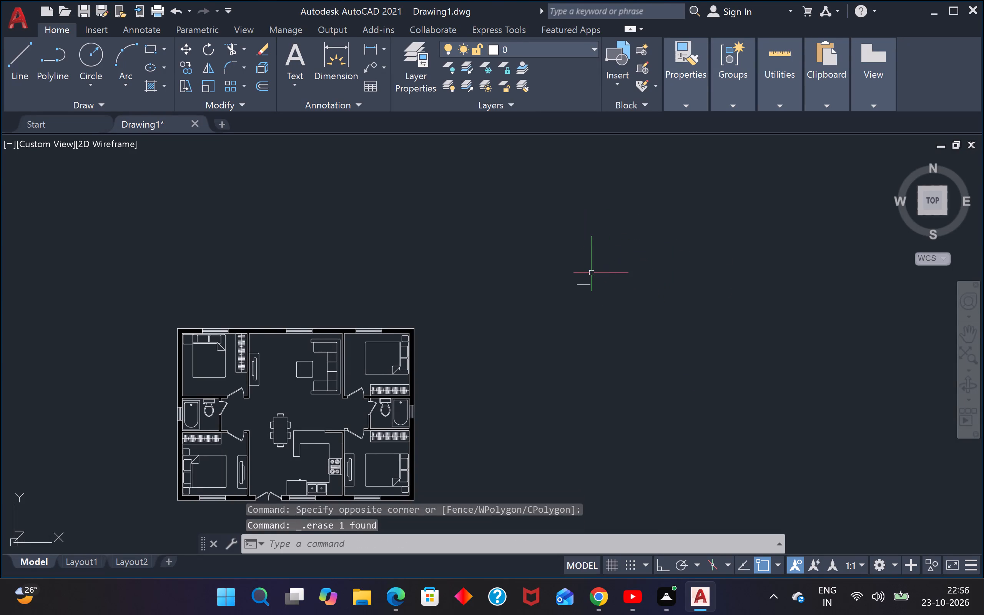
pyautogui.moveTo(597, 265); pyautogui.dragTo(590, 284)
pyautogui.click(575, 319)
pyautogui.press('Delete')
# Open the Bed - Queen block for editing from the upper-right bedroom's bed.
pyautogui.scroll(2, 385, 356)
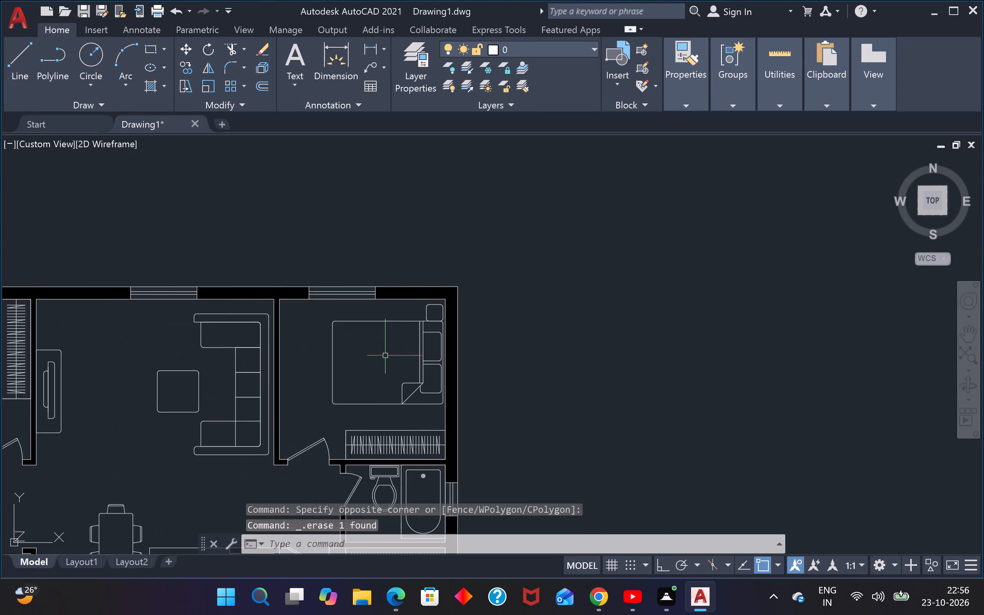
pyautogui.scroll(-1, 413, 364)
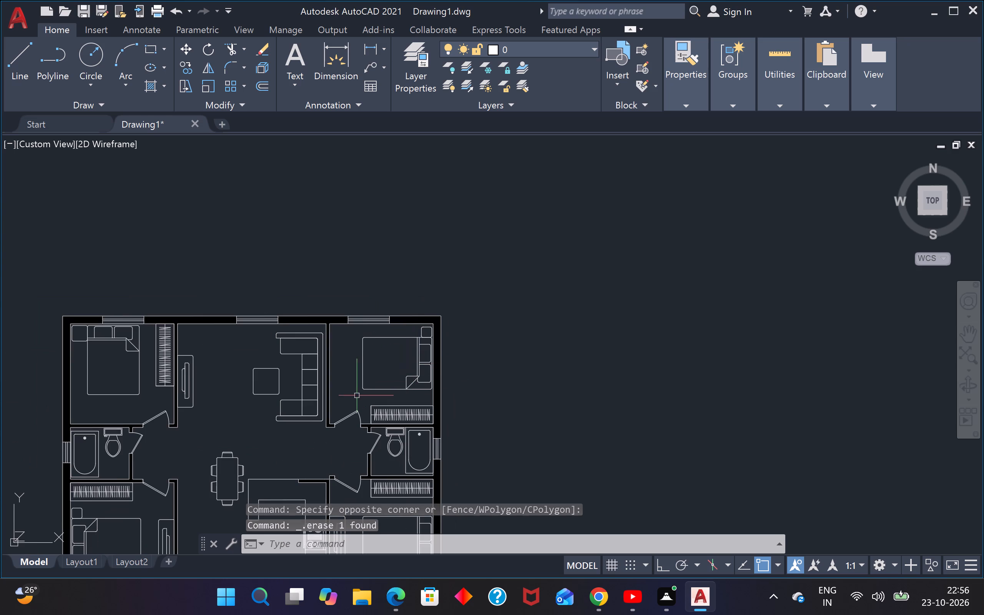
pyautogui.click(421, 365)
pyautogui.click(421, 364)
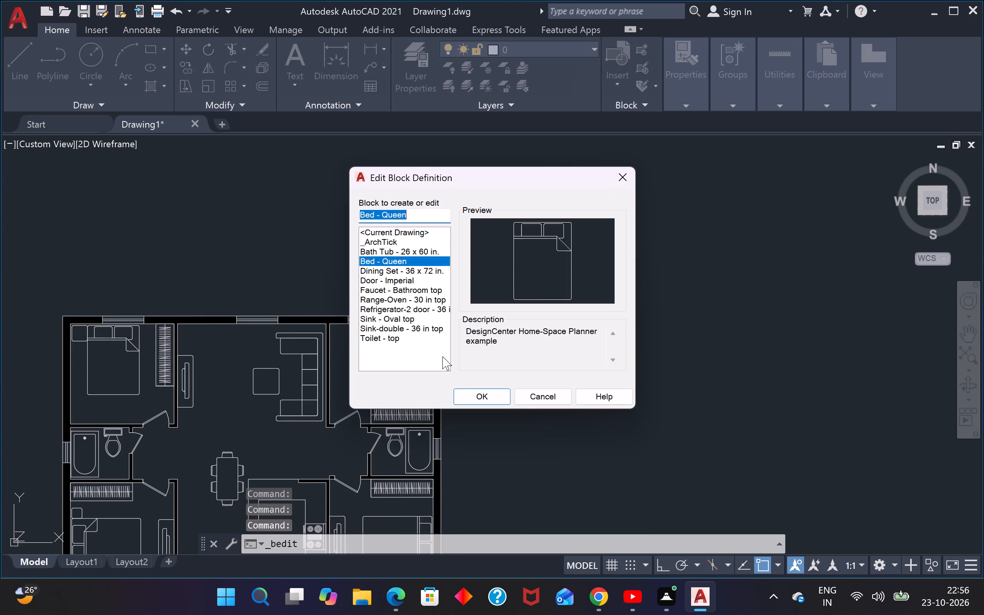
pyautogui.click(490, 401)
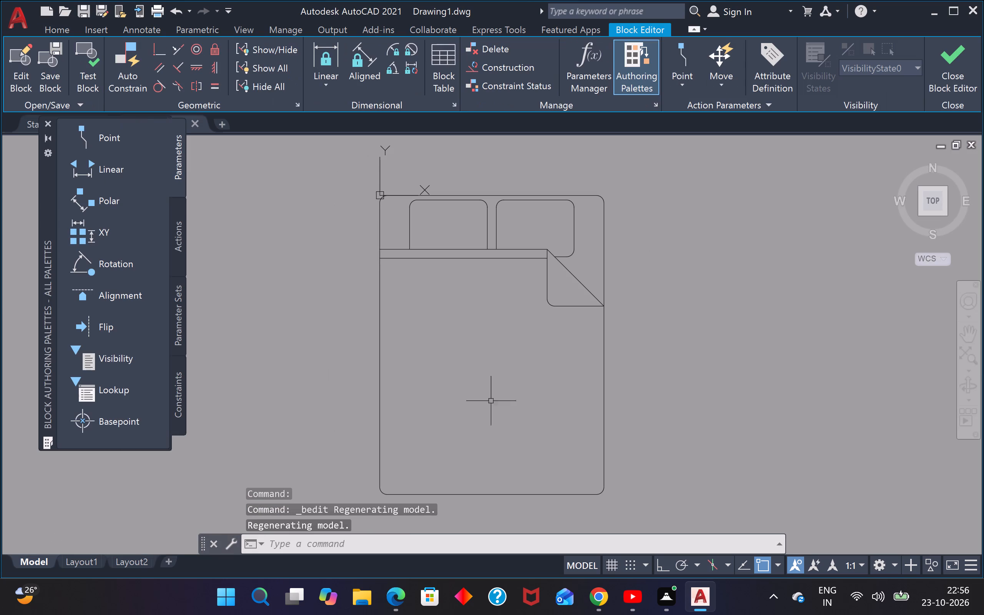
# Draw a horizontal line across the foot end of the bed, extending past both sides, with Ortho on.
pyautogui.write('L')
pyautogui.press('space')
pyautogui.click(348, 447)
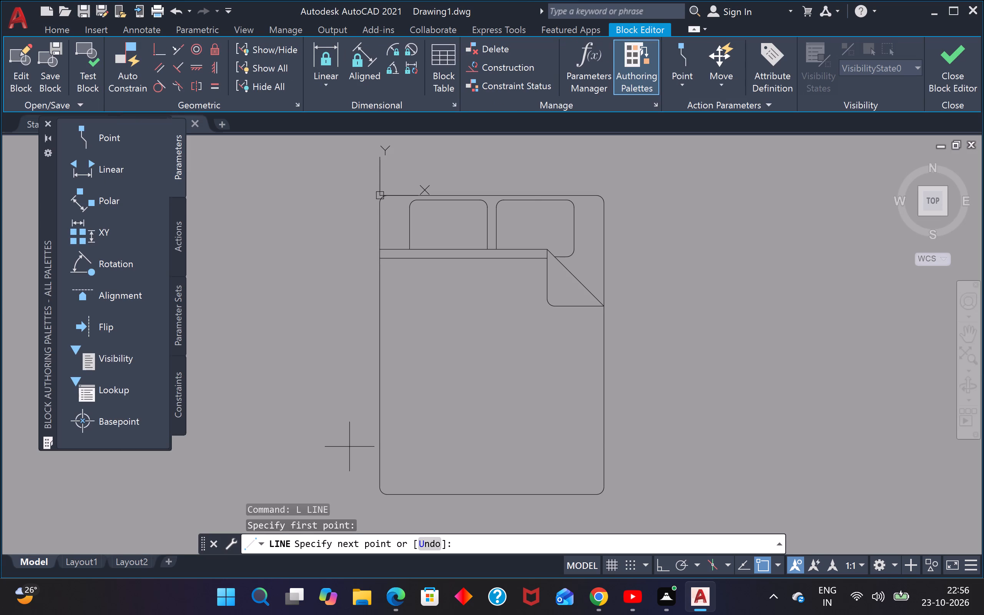
pyautogui.press('F8')
pyautogui.click(698, 444)
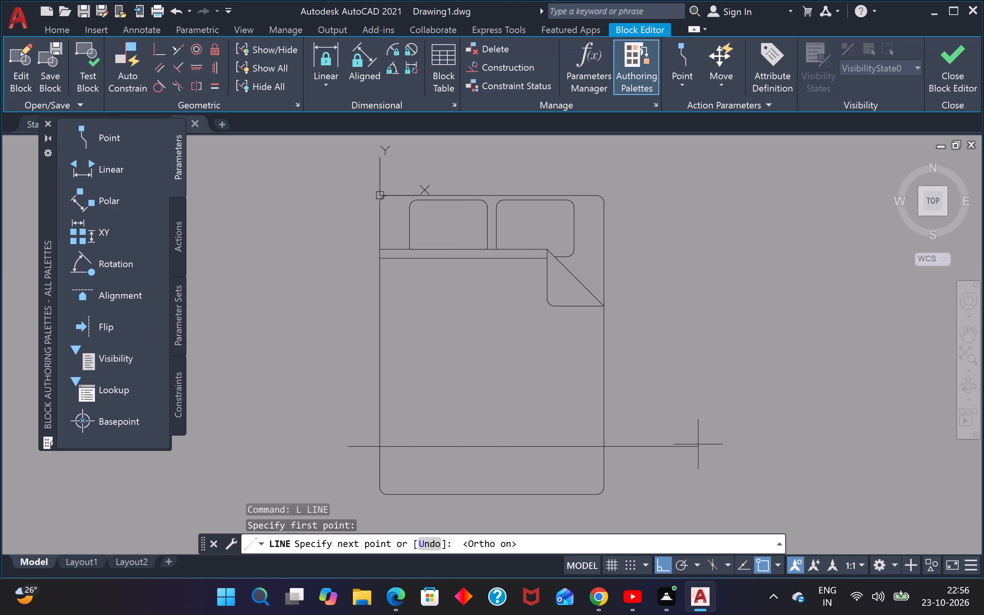
pyautogui.press('Escape')
# Offset the horizontal line 2" upward toward the pillows.
pyautogui.write('O')
pyautogui.press('space')
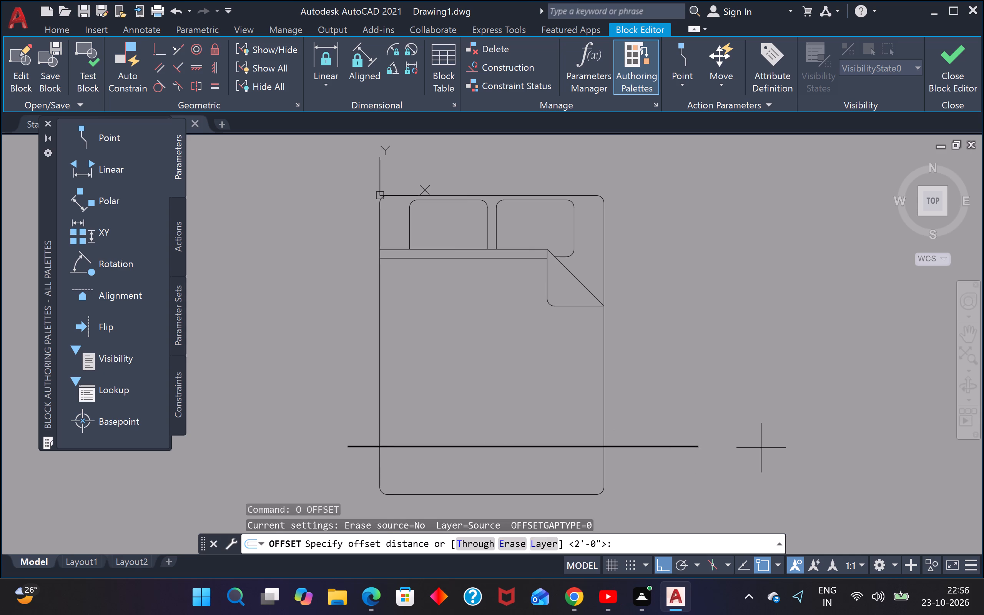
pyautogui.press('2')
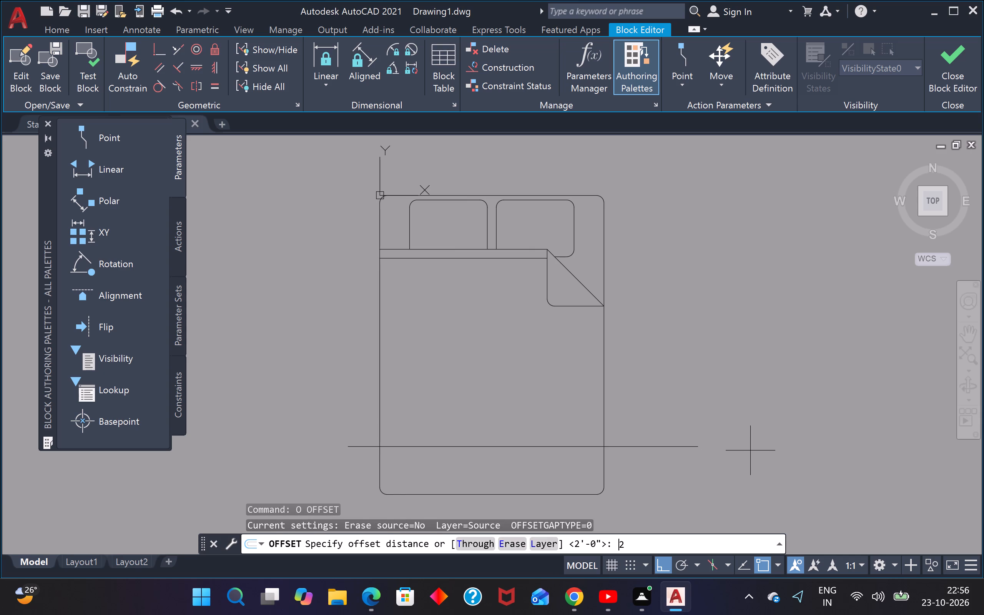
pyautogui.hotkey('shift', '"')
pyautogui.press('Return')
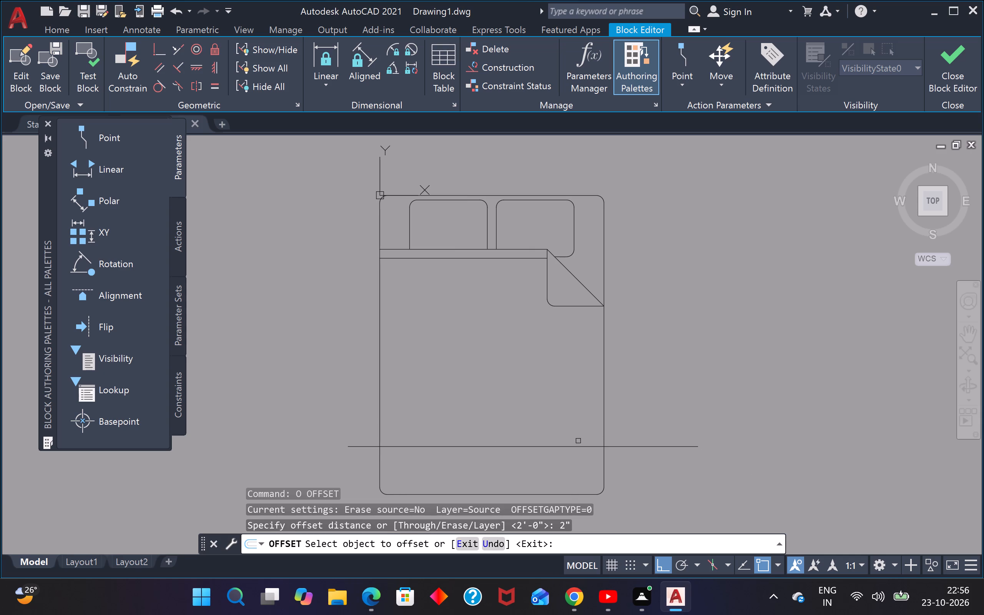
pyautogui.click(576, 447)
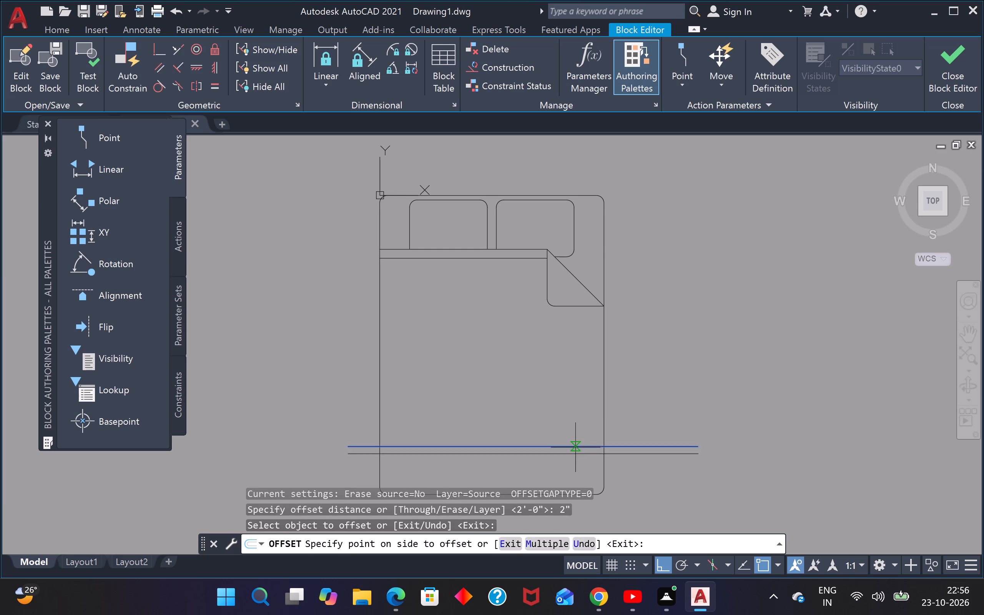
pyautogui.click(578, 404)
pyautogui.press('Escape')
pyautogui.press('Escape')
# Trim the overhanging ends of both horizontal lines to the bed's side edges.
pyautogui.press('t')
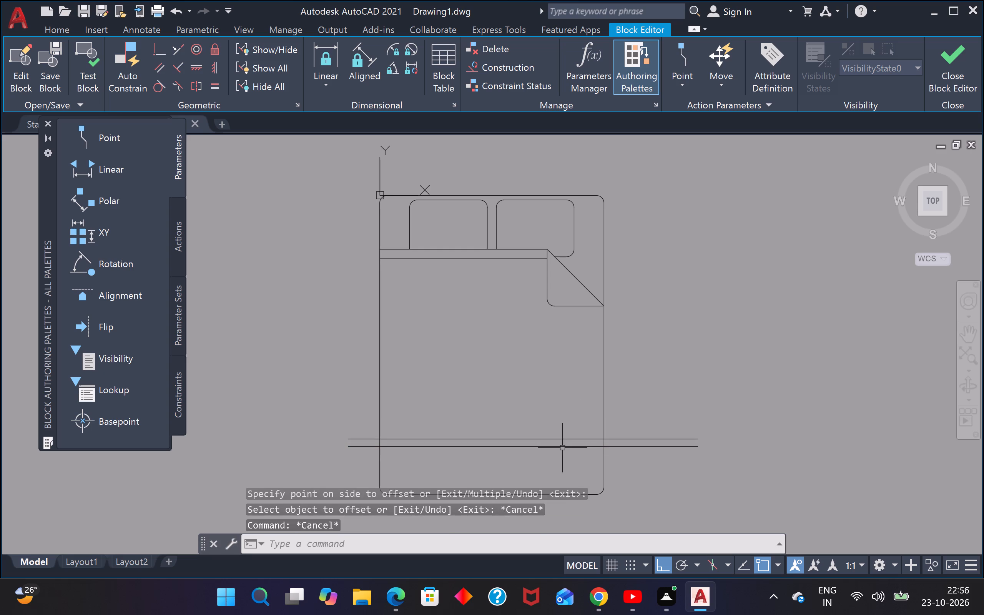
pyautogui.press('r')
pyautogui.press('space')
pyautogui.click(356, 430)
pyautogui.click(358, 461)
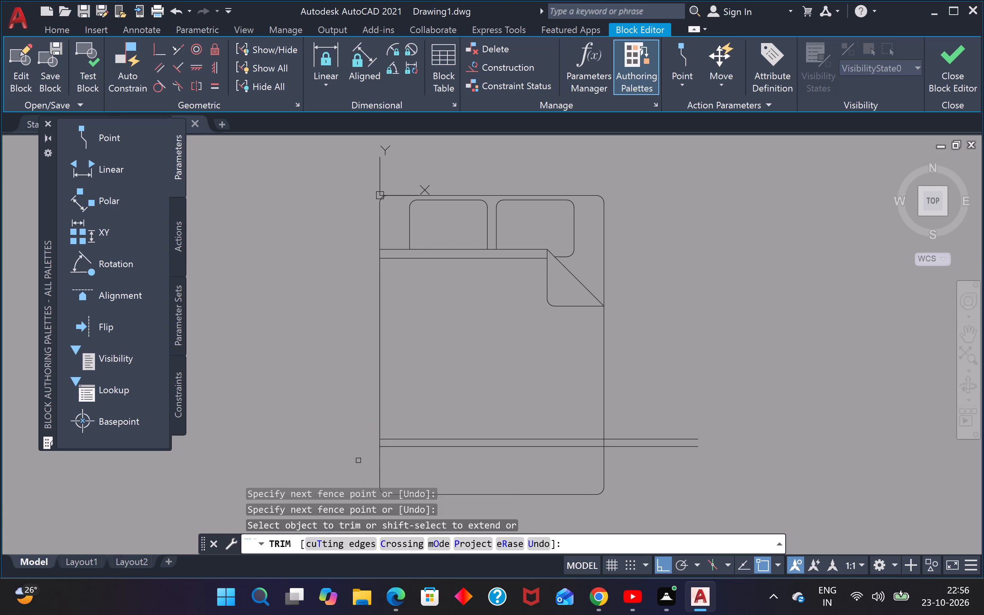
pyautogui.click(638, 411)
pyautogui.click(632, 460)
pyautogui.press('Escape')
pyautogui.press('Escape')
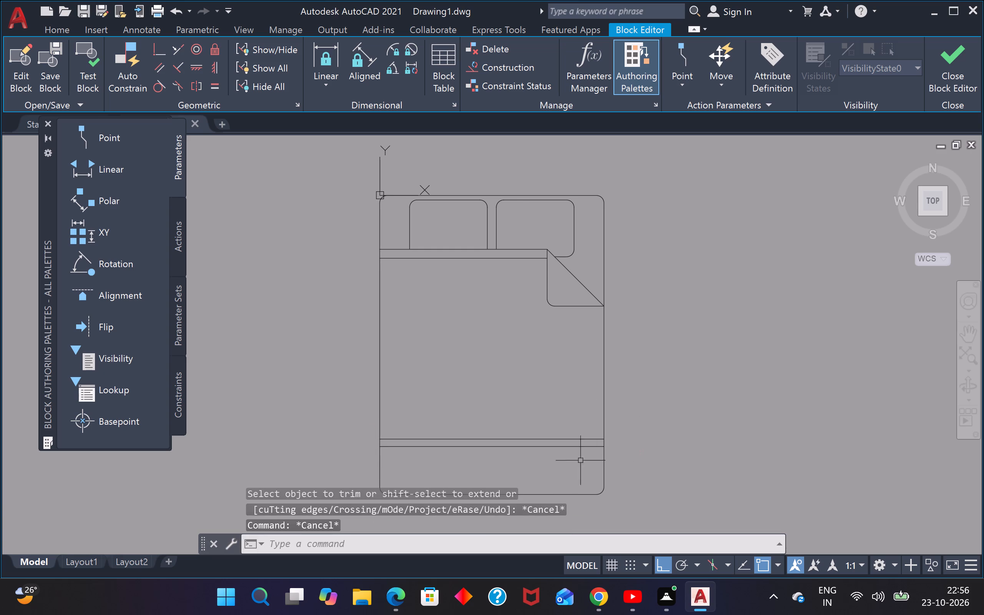
pyautogui.press('Escape')
# Close the Block Editor, saving the changes to Bed - Queen.
pyautogui.scroll(-2, 540, 466)
pyautogui.moveTo(532, 472); pyautogui.dragTo(515, 428, button='middle')
pyautogui.scroll(2, 509, 438)
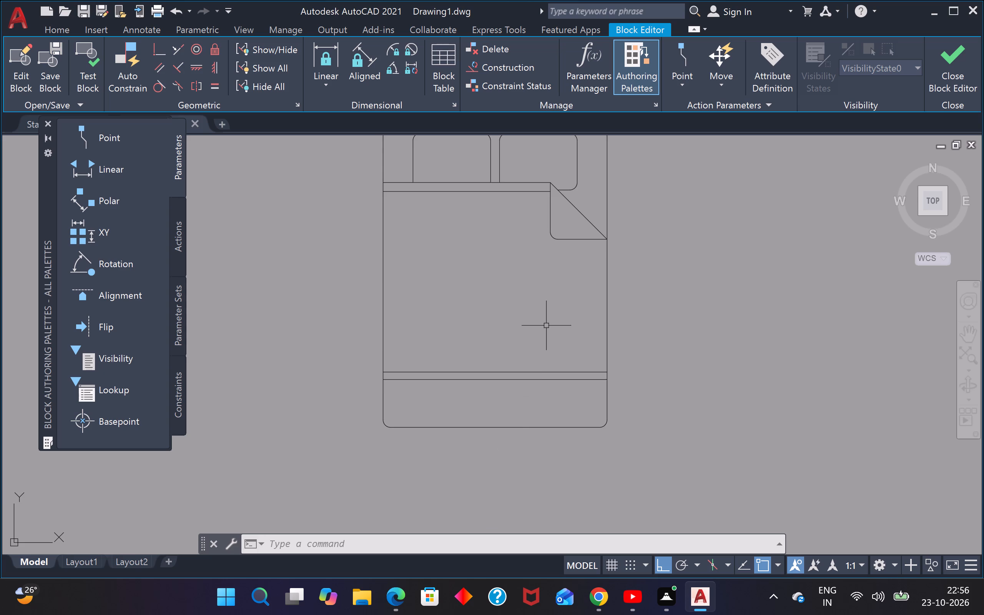
pyautogui.scroll(-2, 546, 325)
pyautogui.scroll(2, 567, 241)
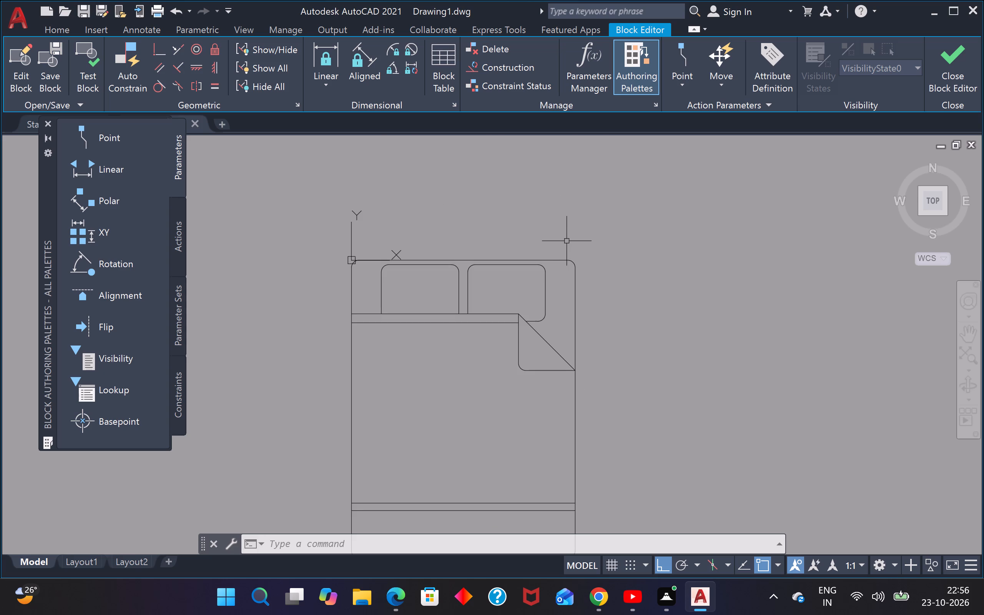
pyautogui.click(955, 66)
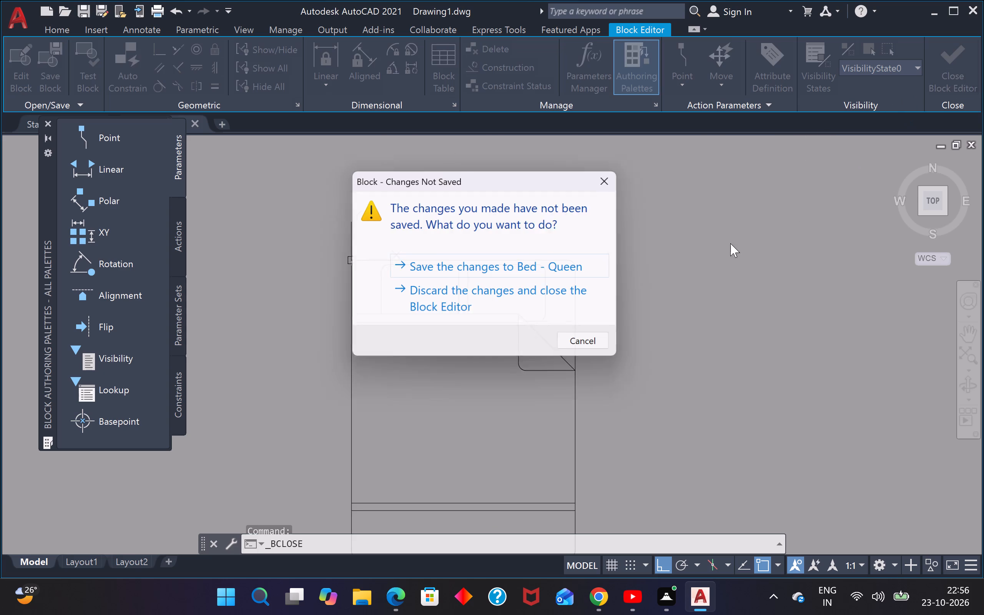
pyautogui.click(486, 269)
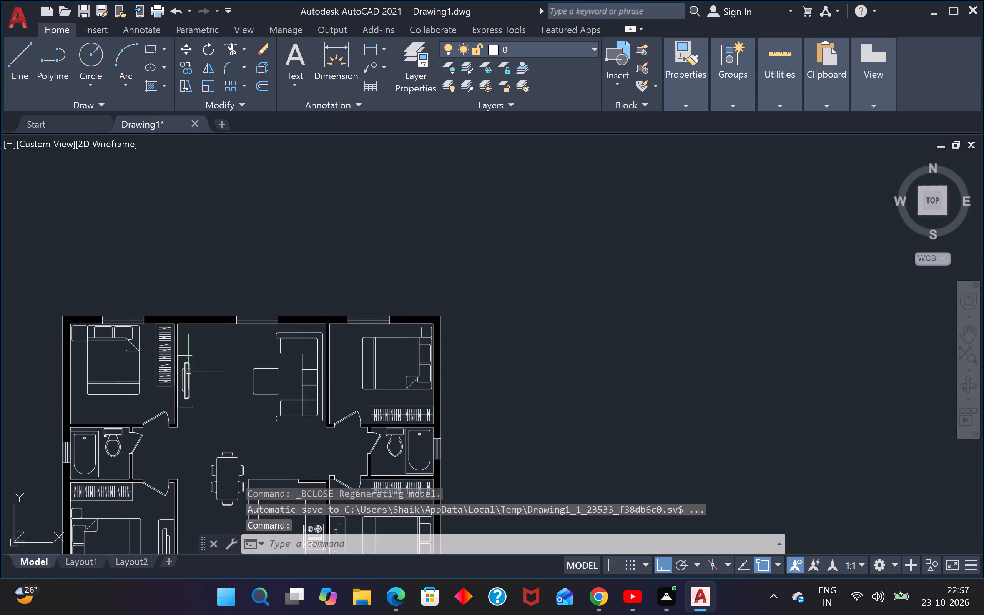
# Draw a vertical line from the upper sofa seat's front edge up past the outer edge of the sofa's upper arm.
pyautogui.moveTo(189, 371); pyautogui.dragTo(306, 362, button='middle')
pyautogui.scroll(4, 398, 334)
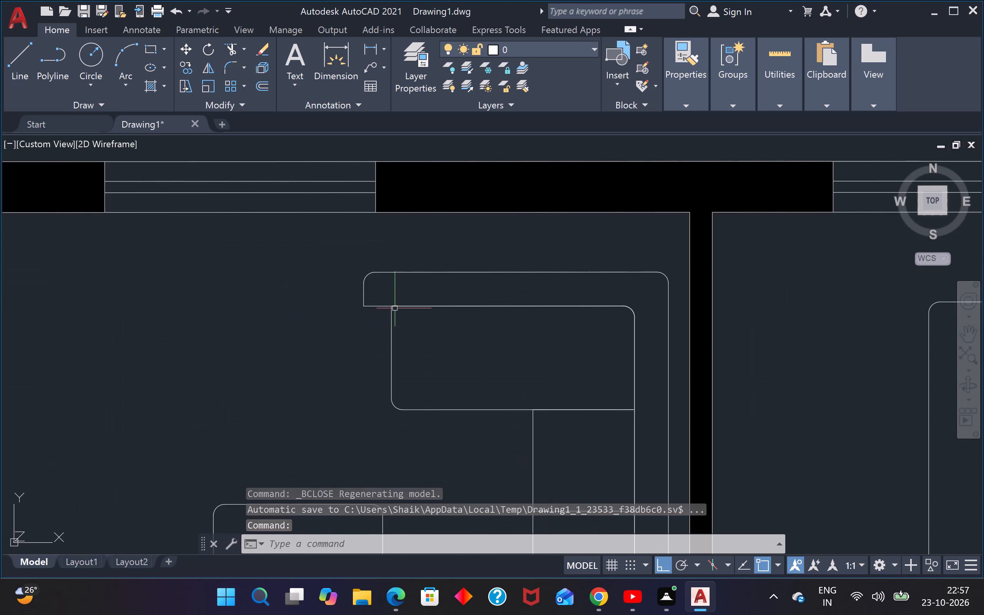
pyautogui.scroll(2, 394, 298)
pyautogui.press('l')
pyautogui.press('space')
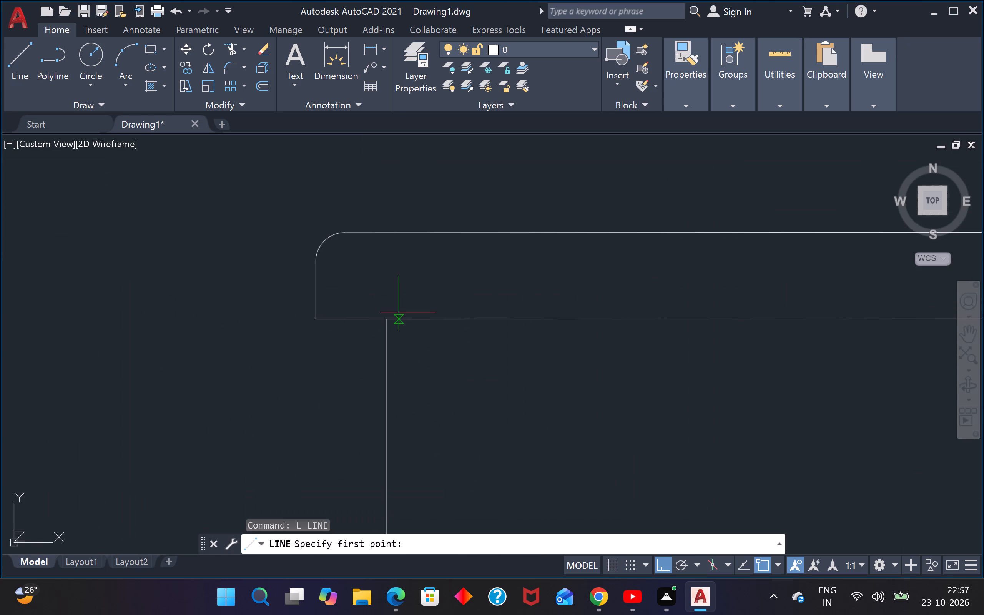
pyautogui.click(384, 321)
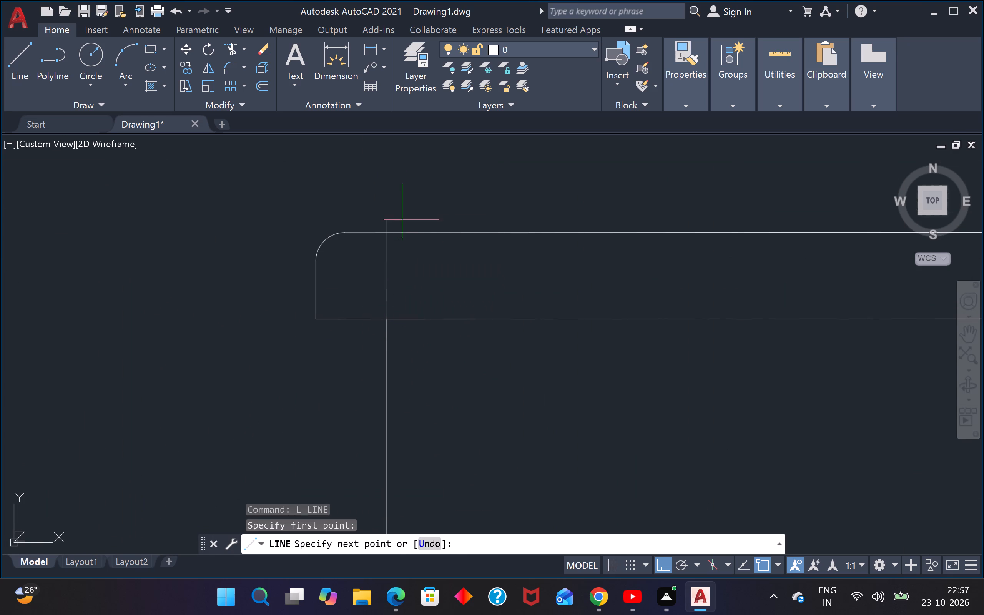
pyautogui.click(403, 201)
pyautogui.press('Escape')
# Trim the new line's overhang and remove the rounded end of the upper sofa arm that projects beyond the seat front.
pyautogui.write('TR')
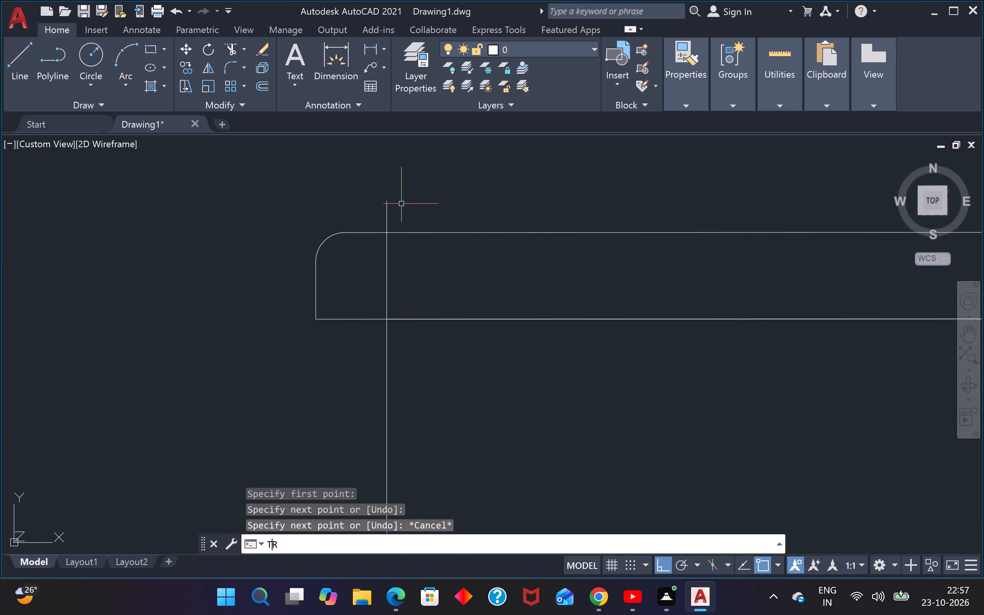
pyautogui.press('space')
pyautogui.click(397, 204)
pyautogui.click(380, 213)
pyautogui.click(369, 213)
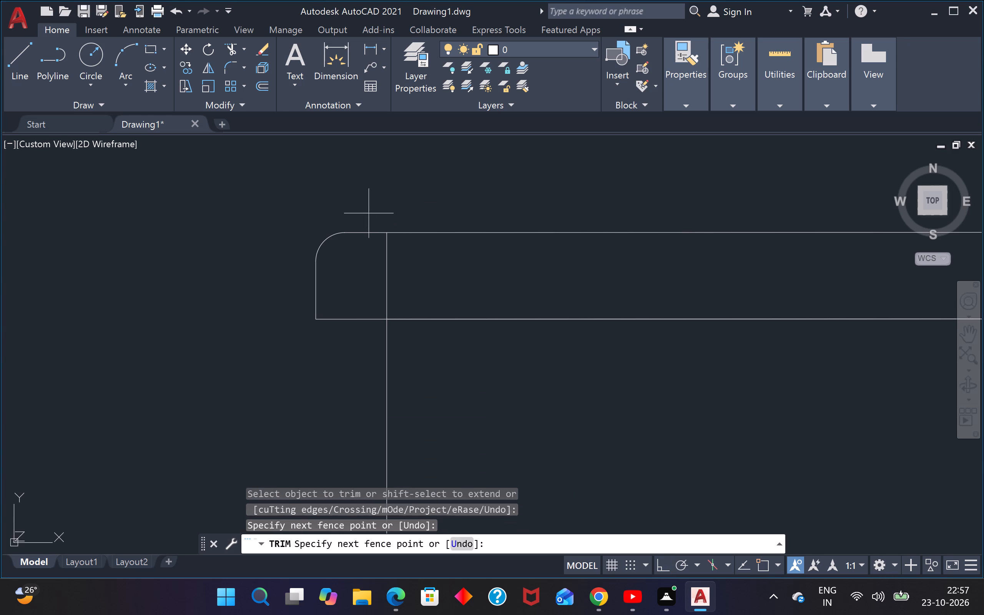
pyautogui.click(335, 360)
pyautogui.moveTo(334, 276); pyautogui.dragTo(328, 276)
pyautogui.click(273, 291)
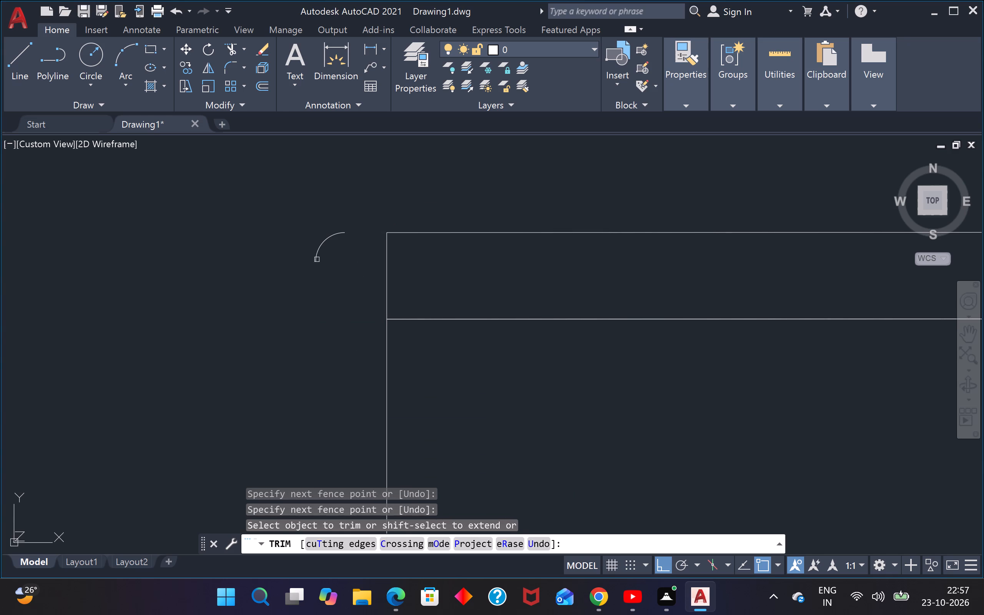
pyautogui.moveTo(333, 252); pyautogui.dragTo(329, 249)
pyautogui.click(303, 227)
pyautogui.scroll(-6, 324, 257)
pyautogui.scroll(2, 341, 331)
pyautogui.press('Escape')
pyautogui.press('Escape')
# Draw a vertical line about 11" long from the lower sofa seat's front edge down across the sofa's lower arm.
pyautogui.press('l')
pyautogui.press('space')
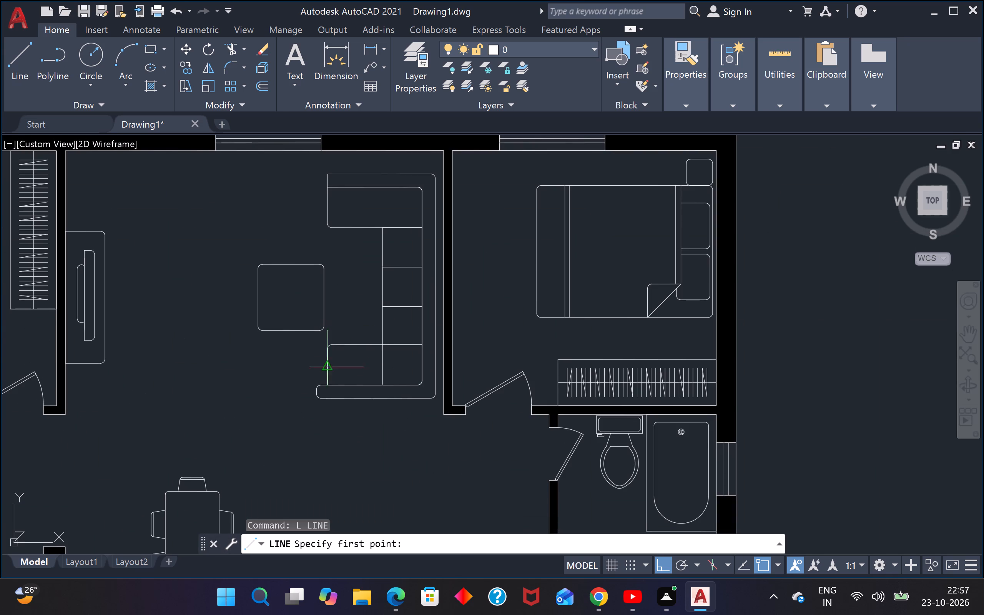
pyautogui.scroll(3, 324, 385)
pyautogui.click(339, 378)
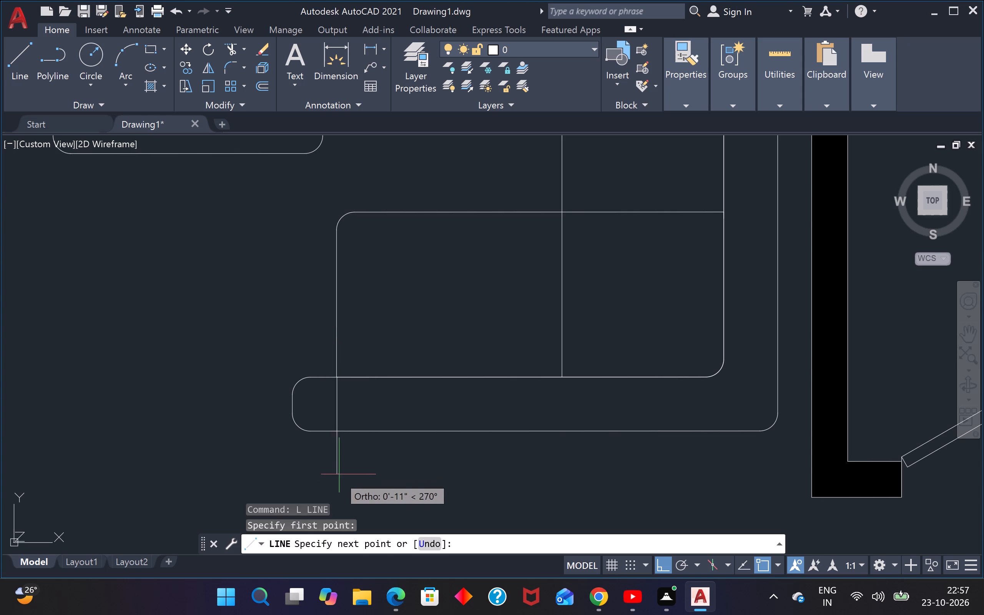
pyautogui.click(335, 477)
pyautogui.press('Escape')
# Trim the new line's overhang and remove the rounded end of the lower sofa arm that projects beyond the seat front.
pyautogui.press('t')
pyautogui.press('r')
pyautogui.press('space')
pyautogui.click(350, 438)
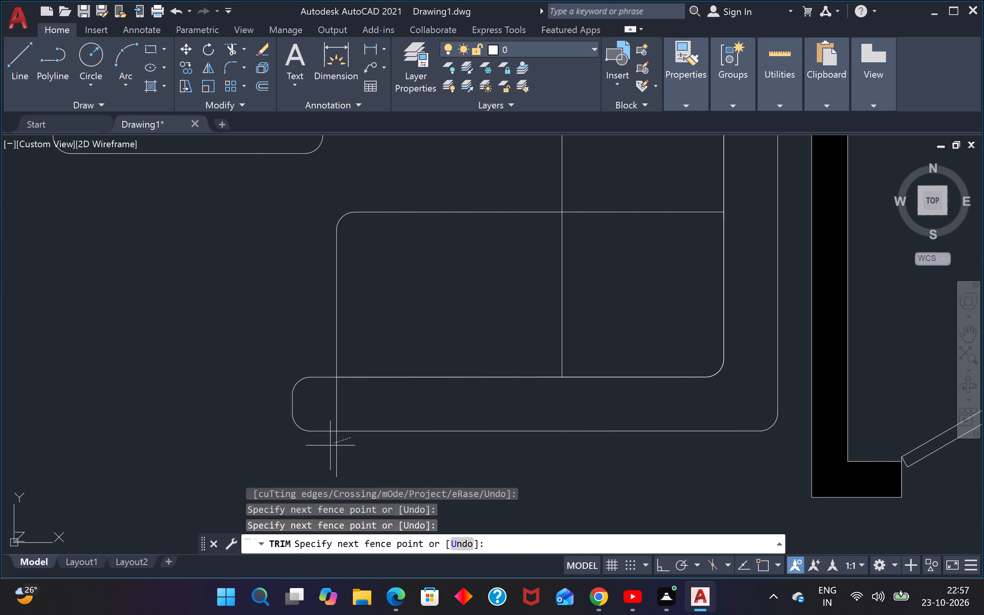
pyautogui.click(325, 447)
pyautogui.moveTo(318, 435); pyautogui.dragTo(322, 421)
pyautogui.click(328, 337)
pyautogui.click(324, 383)
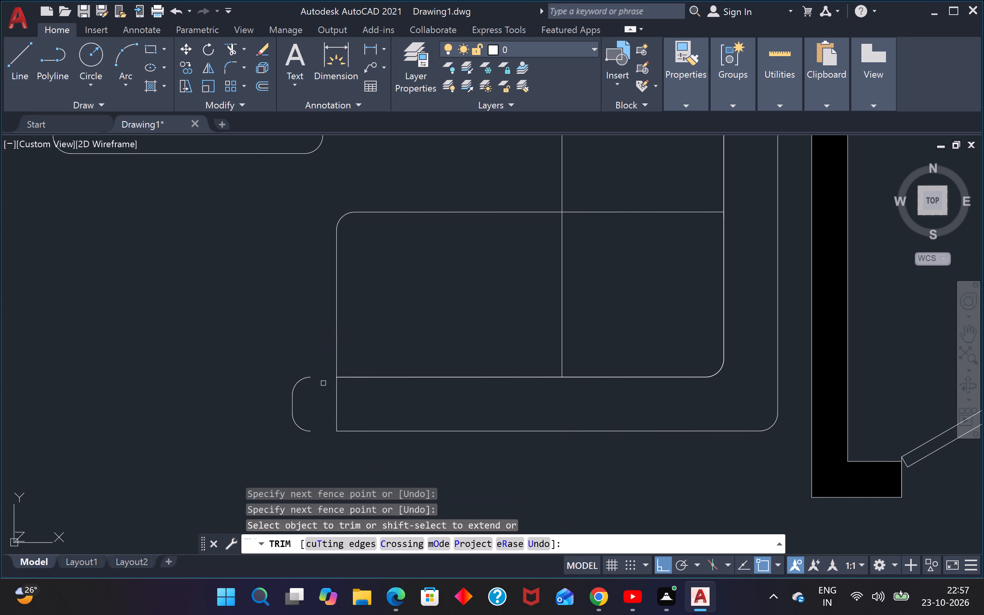
pyautogui.moveTo(322, 383); pyautogui.dragTo(319, 384)
pyautogui.click(242, 423)
pyautogui.moveTo(298, 397); pyautogui.dragTo(296, 392)
pyautogui.click(289, 376)
pyautogui.moveTo(308, 412); pyautogui.dragTo(303, 417)
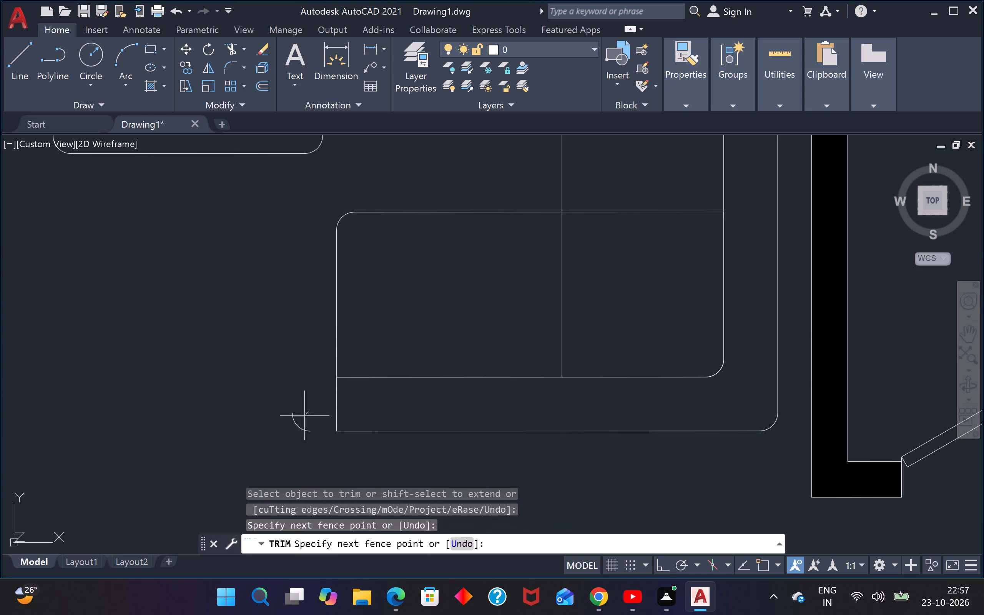
pyautogui.click(276, 442)
pyautogui.press('Escape')
pyautogui.press('Escape')
pyautogui.press('Escape')
# Fillet the outer front corners of the sofa's lower and upper arms with a 2" radius.
pyautogui.scroll(-4, 291, 377)
pyautogui.scroll(2, 292, 376)
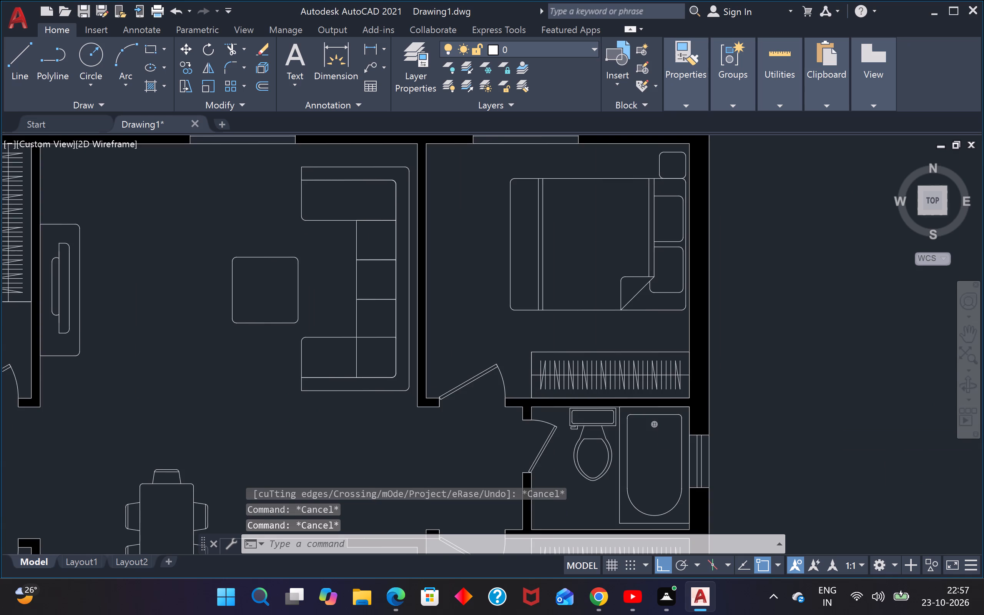
pyautogui.write('F')
pyautogui.press('space')
pyautogui.click(305, 392)
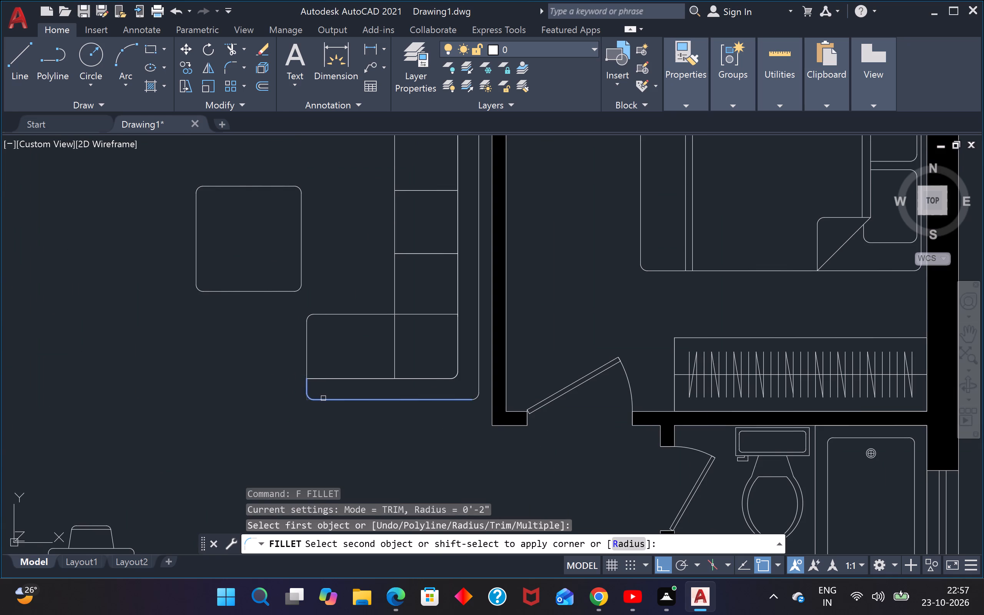
pyautogui.click(324, 398)
pyautogui.scroll(-3, 324, 395)
pyautogui.scroll(3, 327, 311)
pyautogui.press('space')
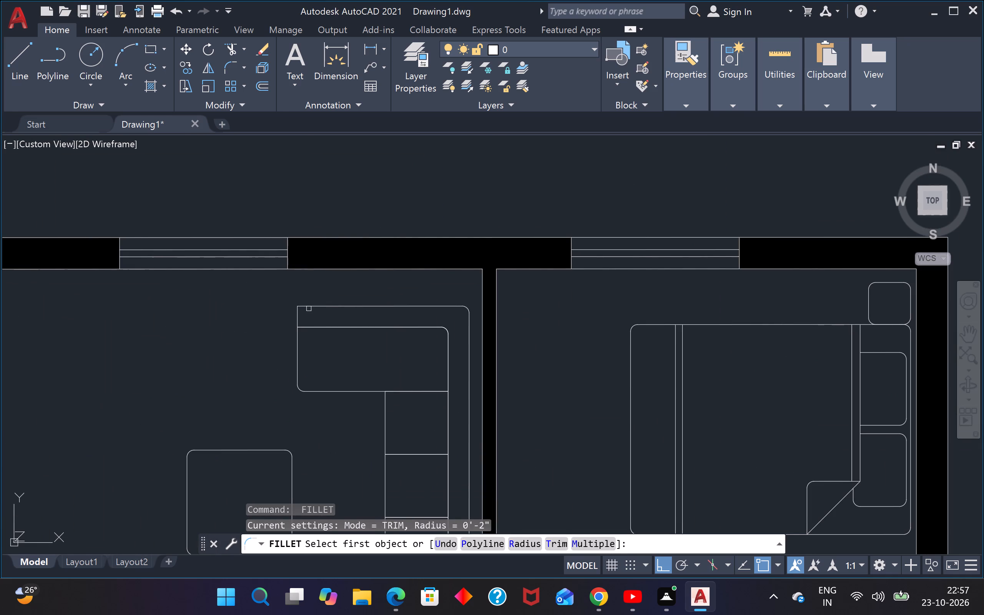
pyautogui.click(311, 305)
pyautogui.click(299, 319)
pyautogui.press('Escape')
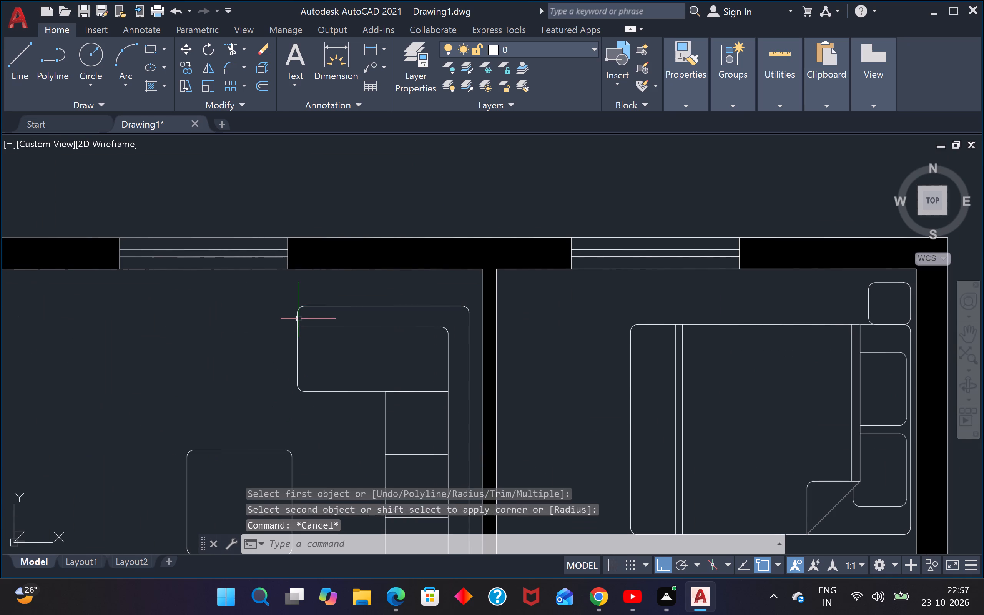
pyautogui.press('Escape')
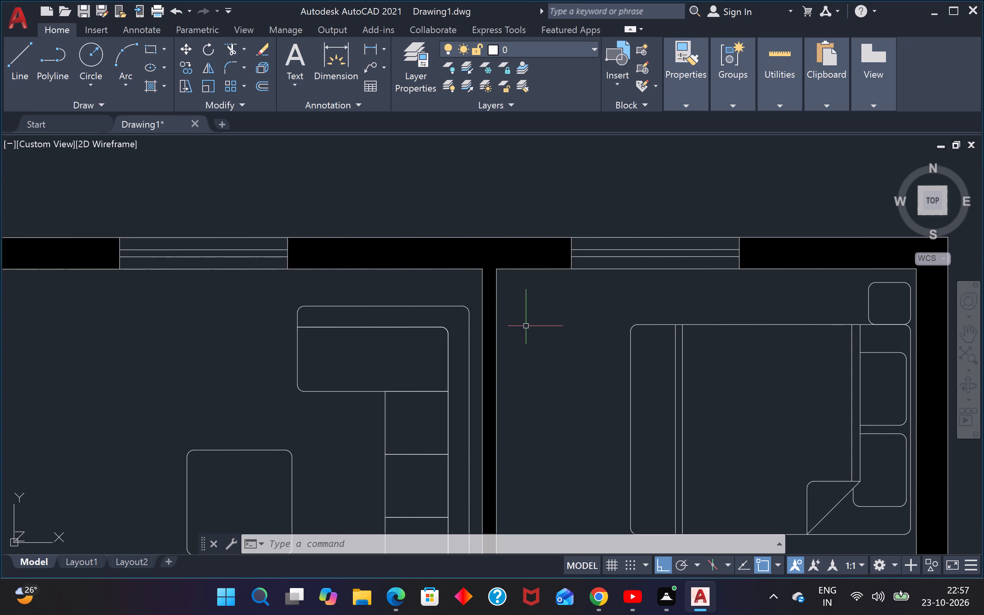
# Open the Bath Tub - 26 x 60 in. block in the Block Editor, look at it, and close it with the save option.
pyautogui.scroll(-3, 533, 311)
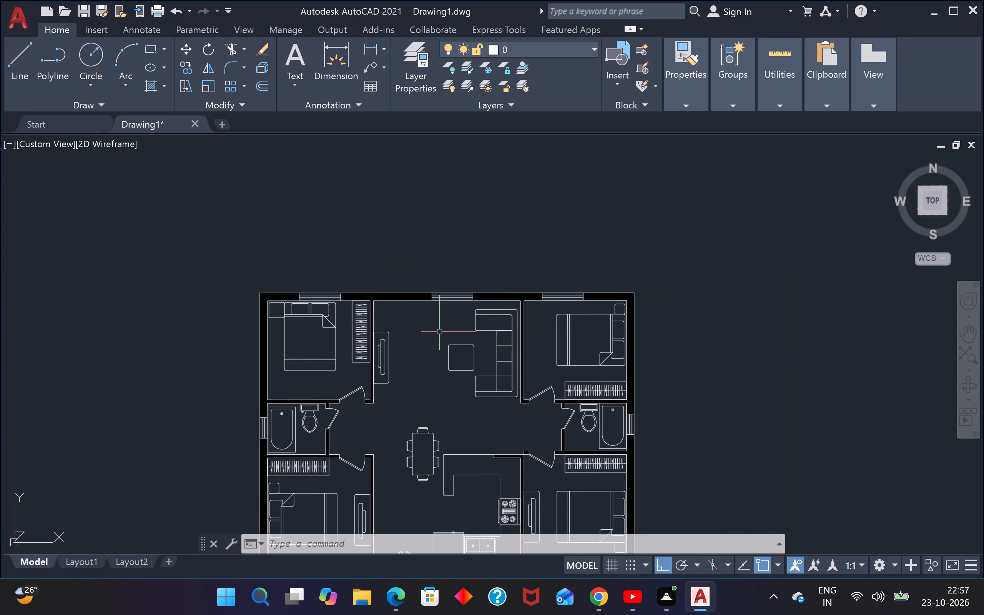
pyautogui.scroll(-1, 439, 332)
pyautogui.moveTo(429, 365); pyautogui.dragTo(469, 245, button='middle')
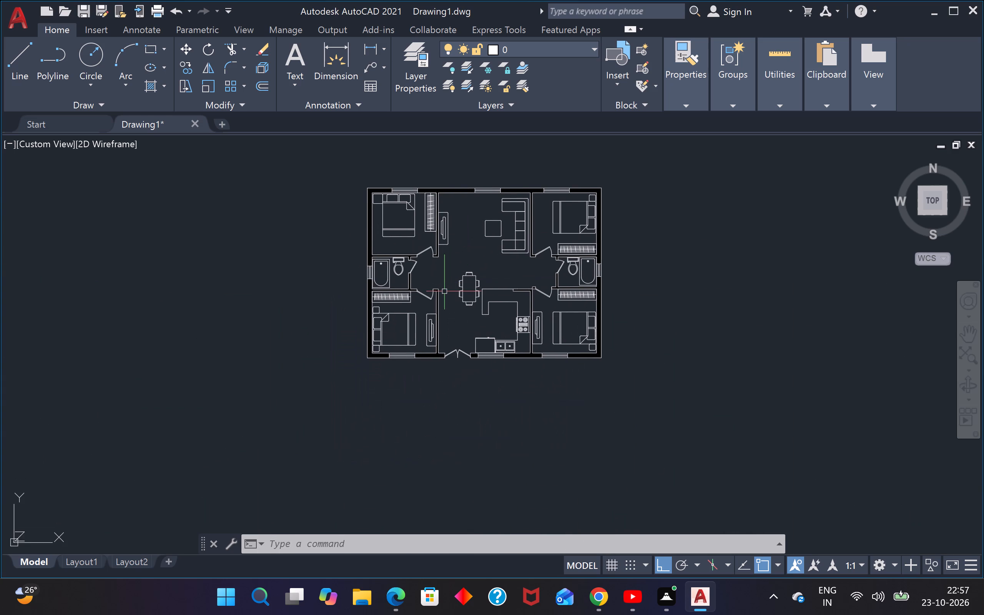
pyautogui.press('Escape')
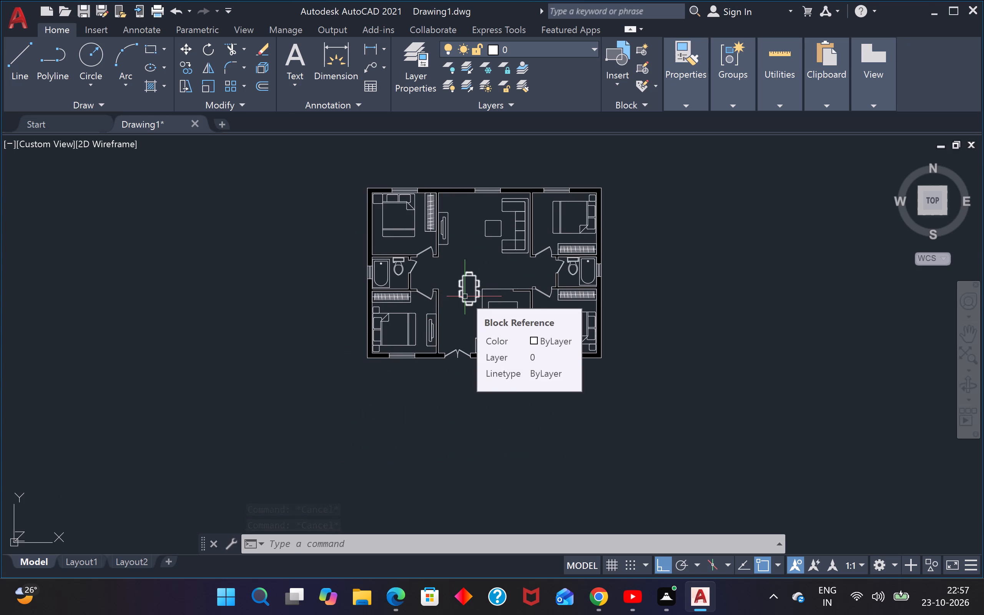
pyautogui.moveTo(485, 254); pyautogui.dragTo(456, 325, button='middle')
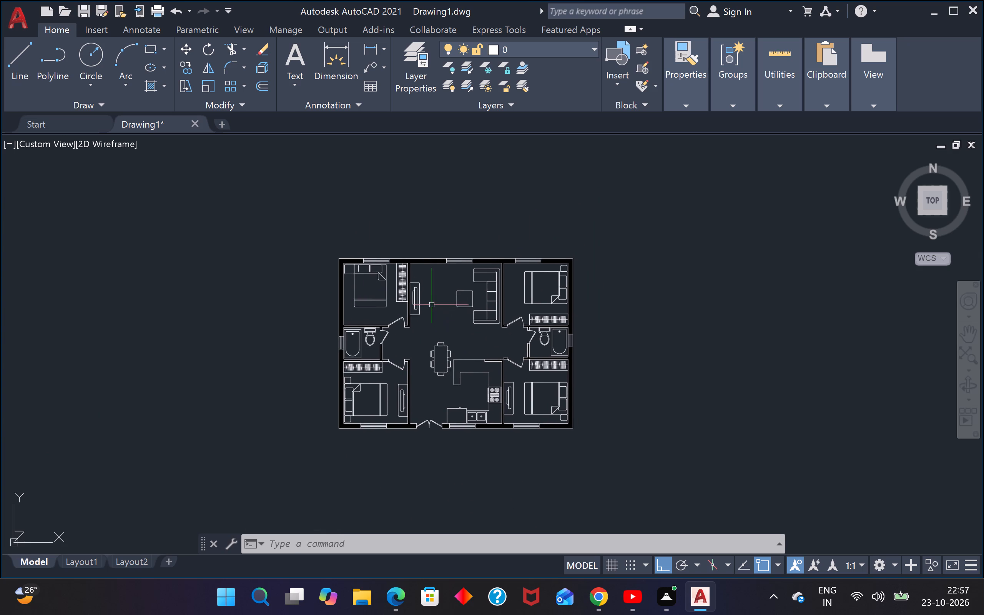
pyautogui.scroll(4, 364, 338)
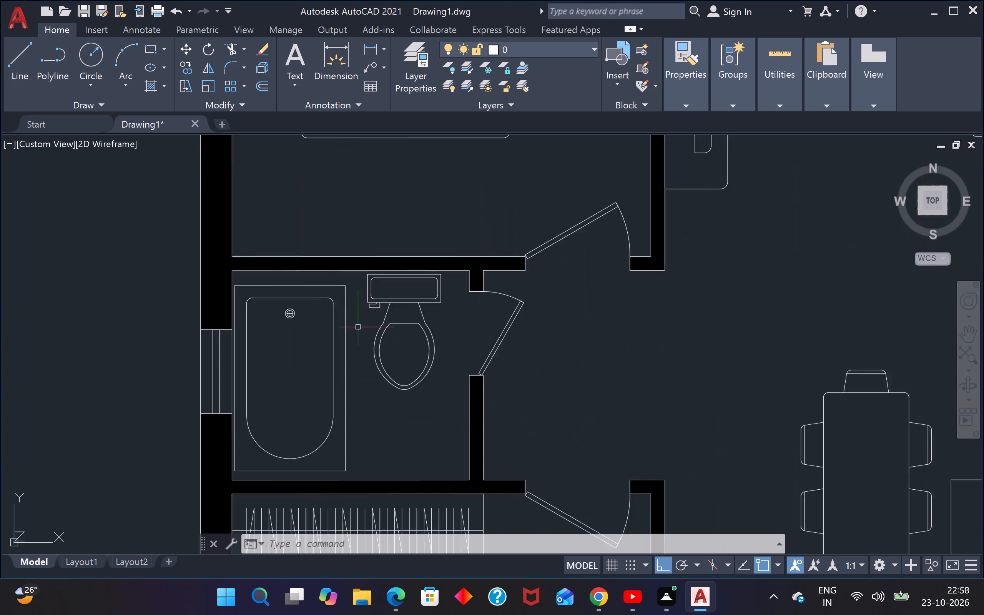
pyautogui.scroll(1, 358, 326)
pyautogui.doubleClick(317, 301)
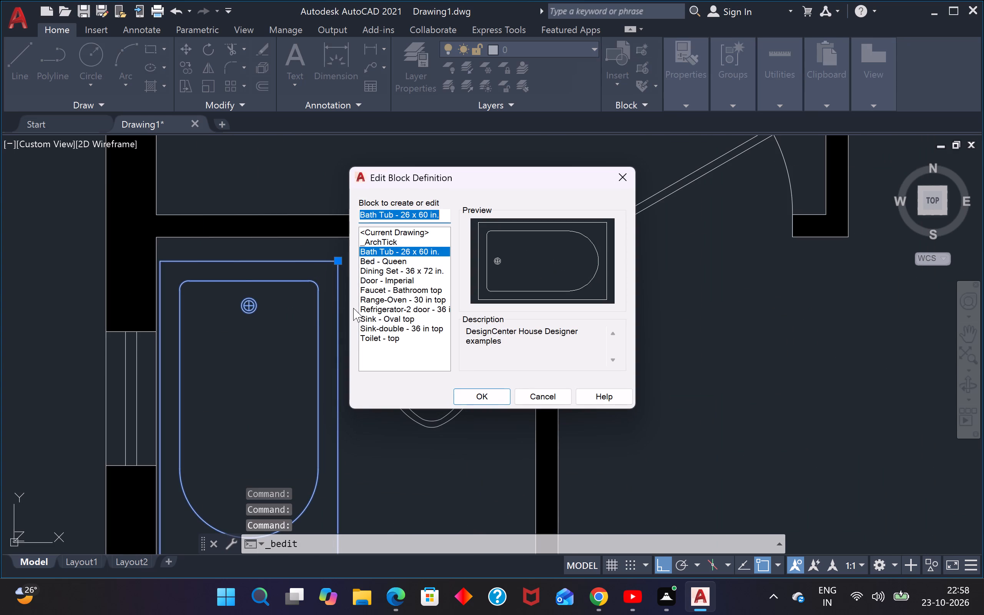
pyautogui.click(483, 391)
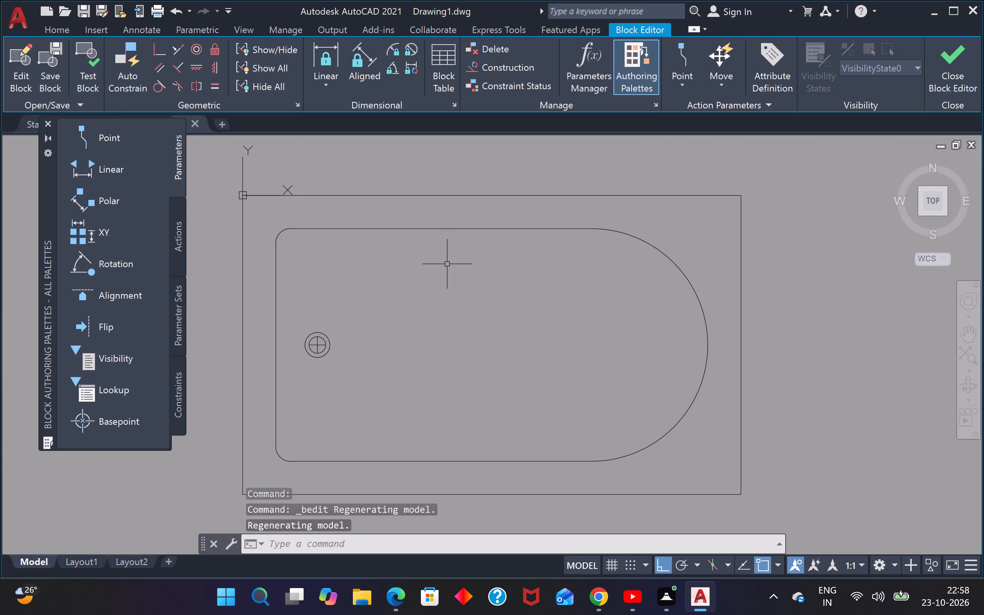
pyautogui.scroll(-3, 447, 264)
pyautogui.click(979, 72)
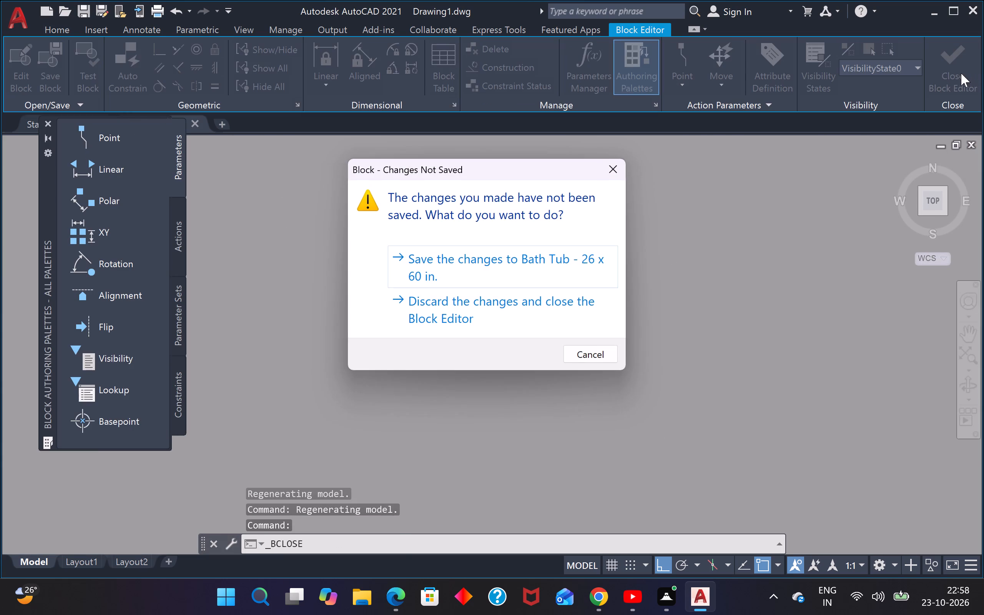
pyautogui.click(558, 271)
# Examine the bathrooms, lower bedrooms, dining area and kitchen of the plan for details to refine.
pyautogui.scroll(-3, 558, 271)
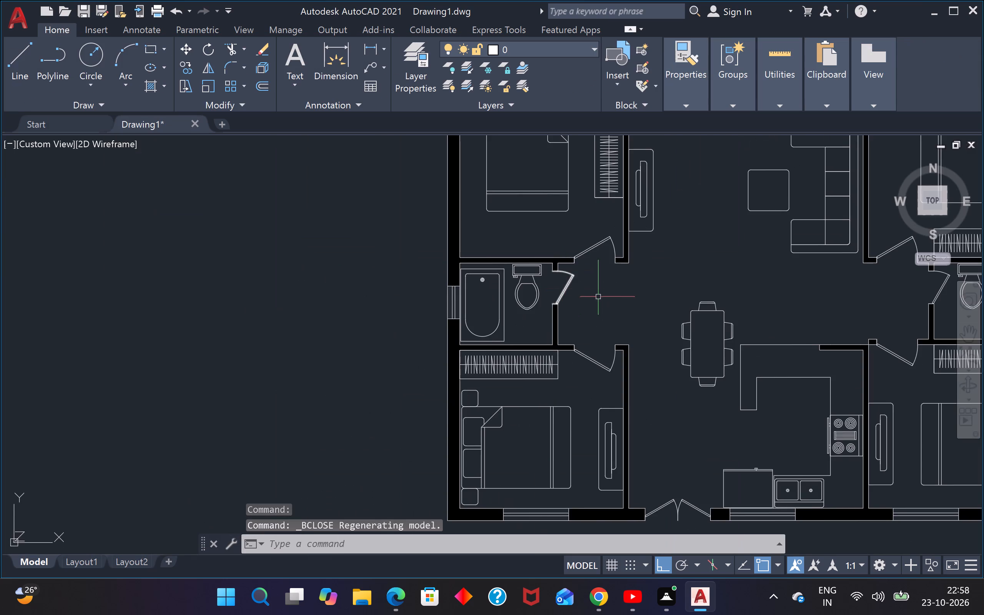
pyautogui.moveTo(597, 297); pyautogui.dragTo(428, 303, button='middle')
pyautogui.moveTo(519, 348); pyautogui.dragTo(445, 299, button='middle')
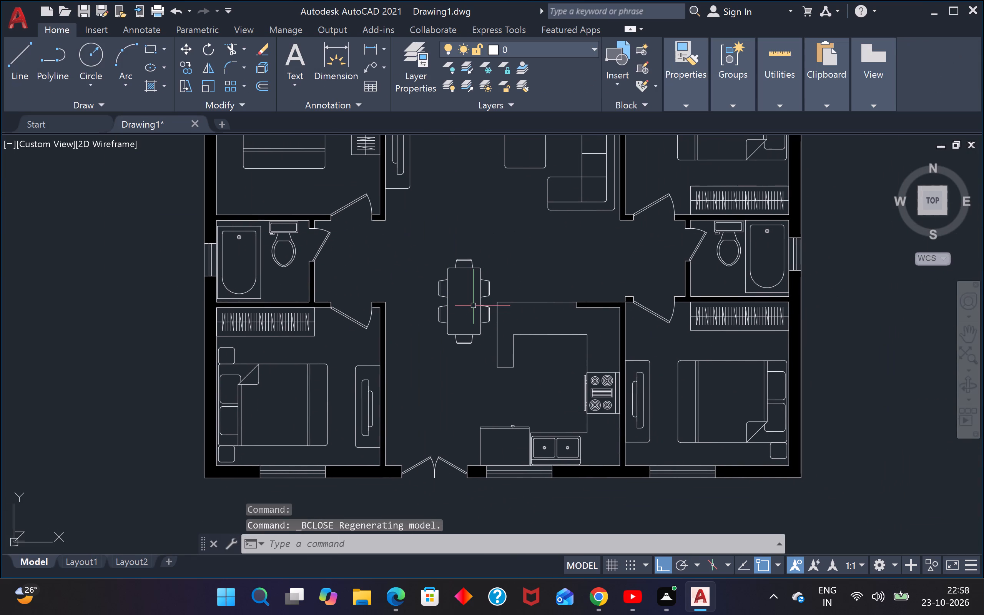
pyautogui.scroll(3, 307, 325)
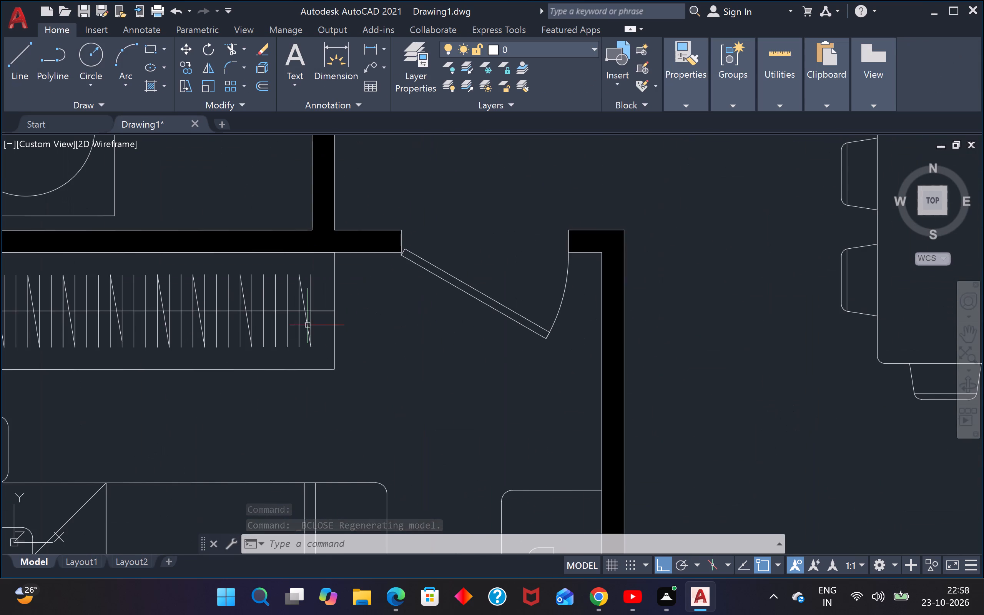
pyautogui.scroll(-3, 346, 300)
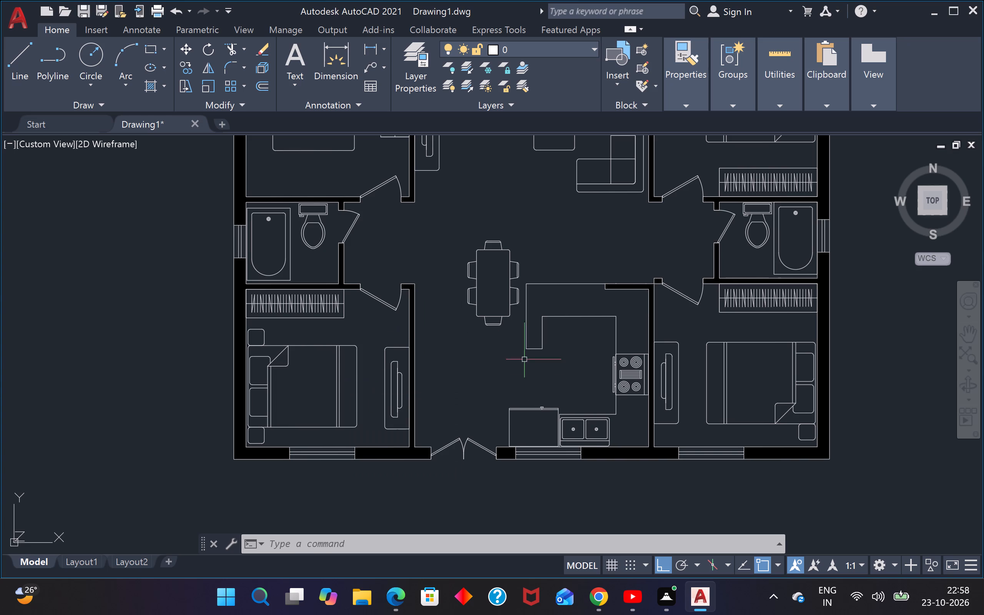
pyautogui.scroll(-1, 522, 340)
pyautogui.scroll(3, 529, 318)
pyautogui.press('Escape')
pyautogui.press('Escape')
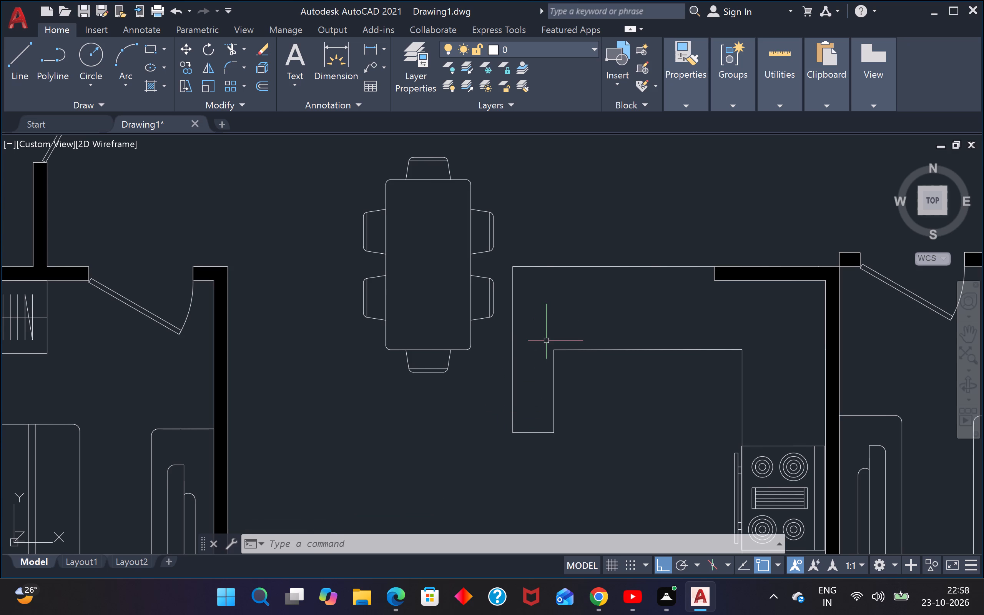
# Open the kitchen's Range-Oven - 30 in top block in the Block Editor.
pyautogui.scroll(-3, 568, 286)
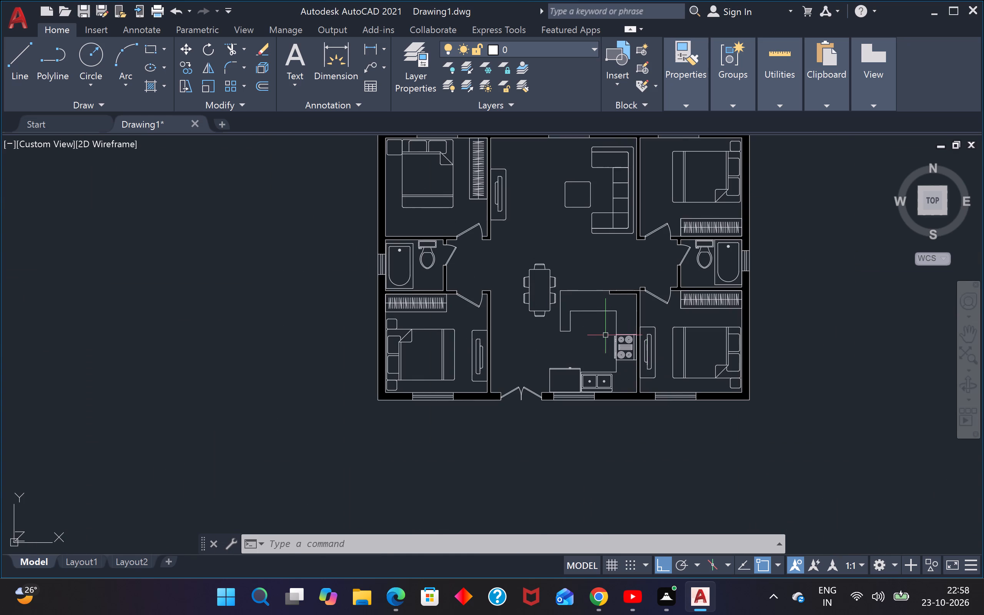
pyautogui.scroll(3, 610, 337)
pyautogui.doubleClick(652, 374)
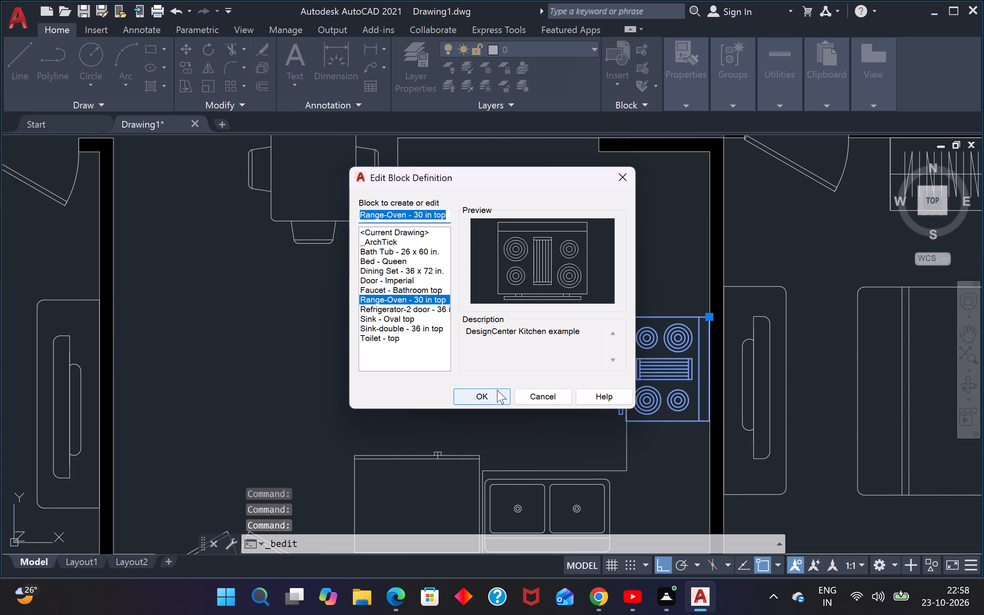
pyautogui.click(496, 390)
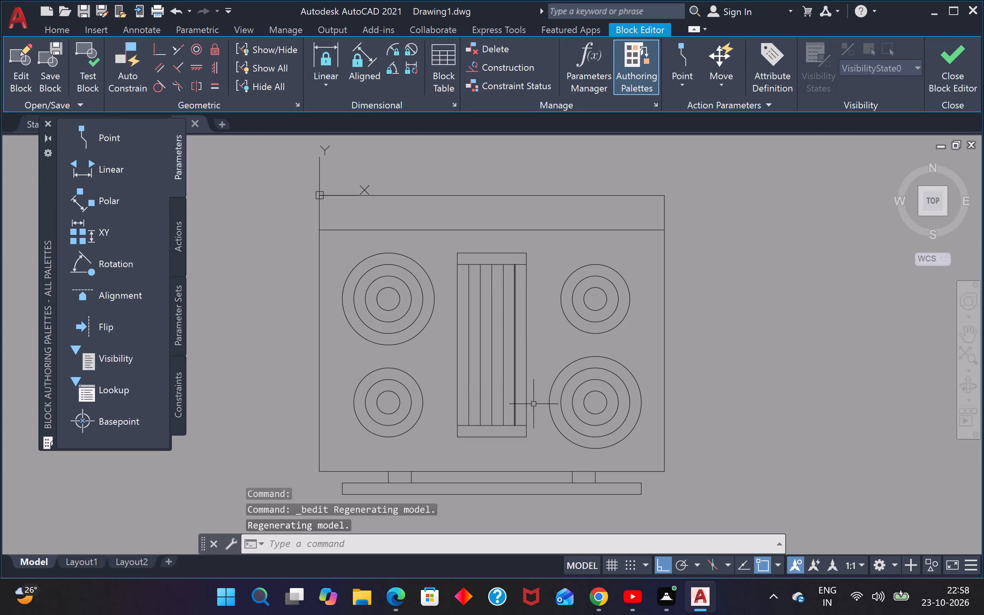
# Delete the long handle bar rectangle below the range's front edge.
pyautogui.scroll(-3, 530, 389)
pyautogui.scroll(3, 542, 419)
pyautogui.scroll(2, 578, 398)
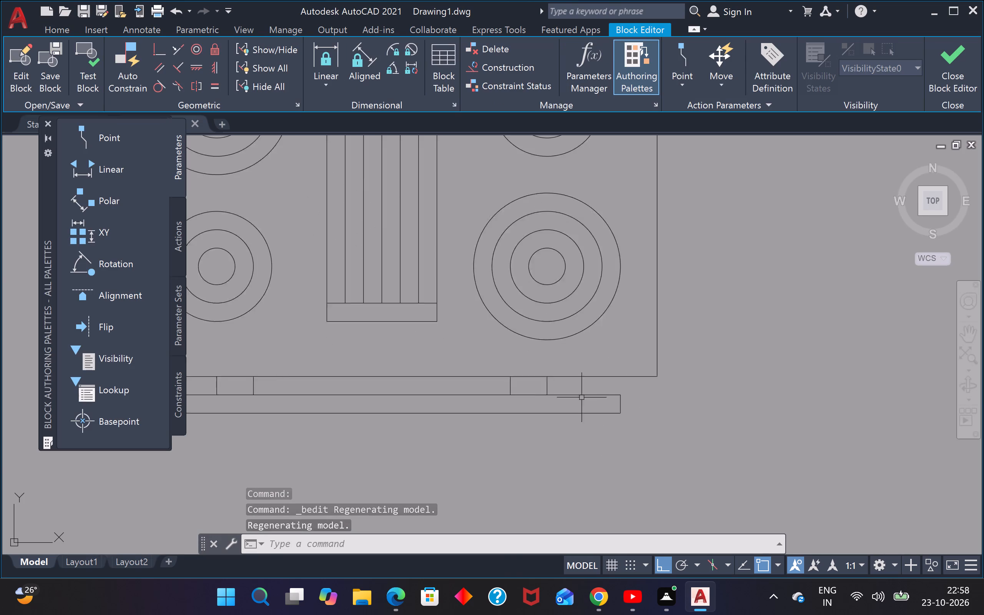
pyautogui.scroll(2, 582, 397)
pyautogui.click(570, 371)
pyautogui.click(485, 505)
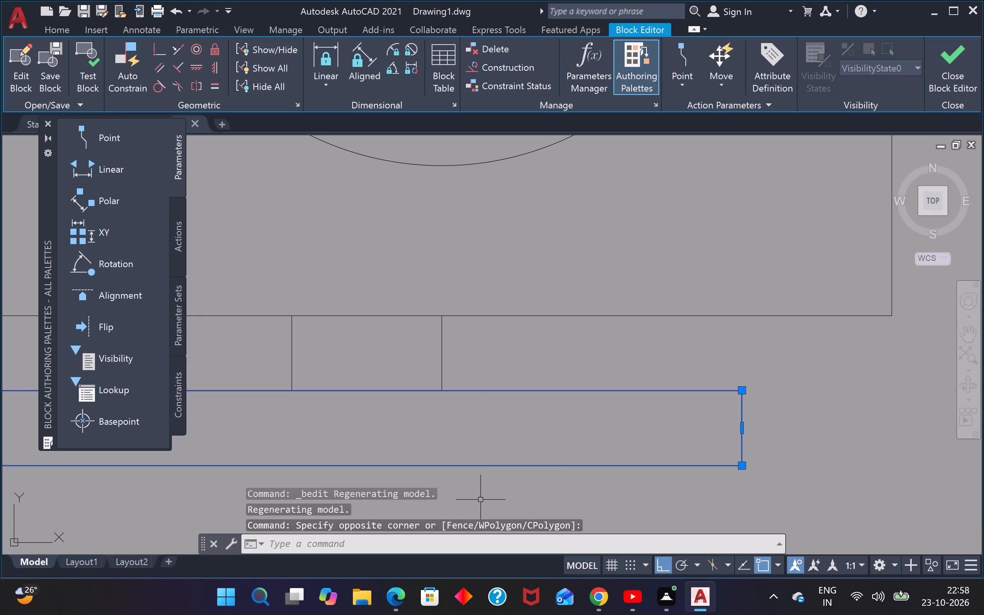
pyautogui.press('Delete')
# Delete the four short handle bracket lines below the range's front edge.
pyautogui.moveTo(457, 359); pyautogui.dragTo(442, 361)
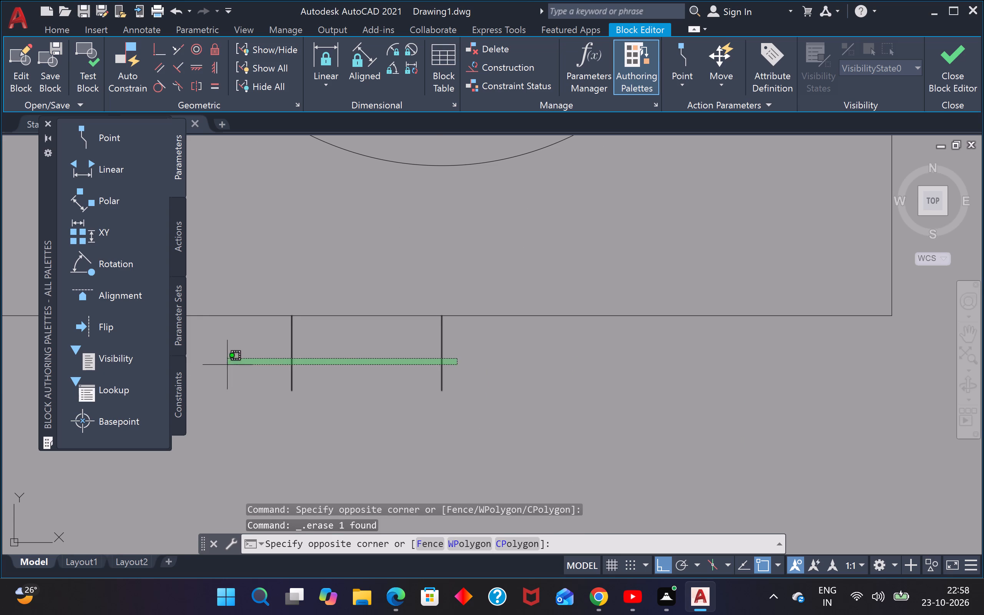
pyautogui.click(227, 365)
pyautogui.press('Delete')
pyautogui.scroll(-3, 254, 348)
pyautogui.moveTo(284, 381); pyautogui.dragTo(505, 357, button='middle')
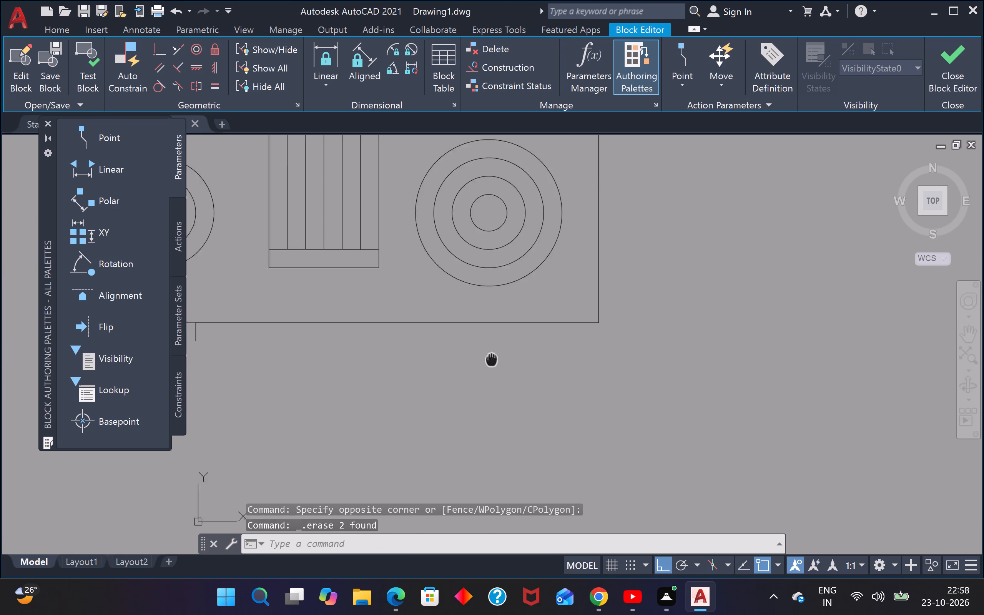
pyautogui.moveTo(505, 357); pyautogui.dragTo(514, 354, button='middle')
pyautogui.scroll(-1, 518, 351)
pyautogui.moveTo(394, 402); pyautogui.dragTo(613, 407, button='middle')
pyautogui.scroll(3, 561, 337)
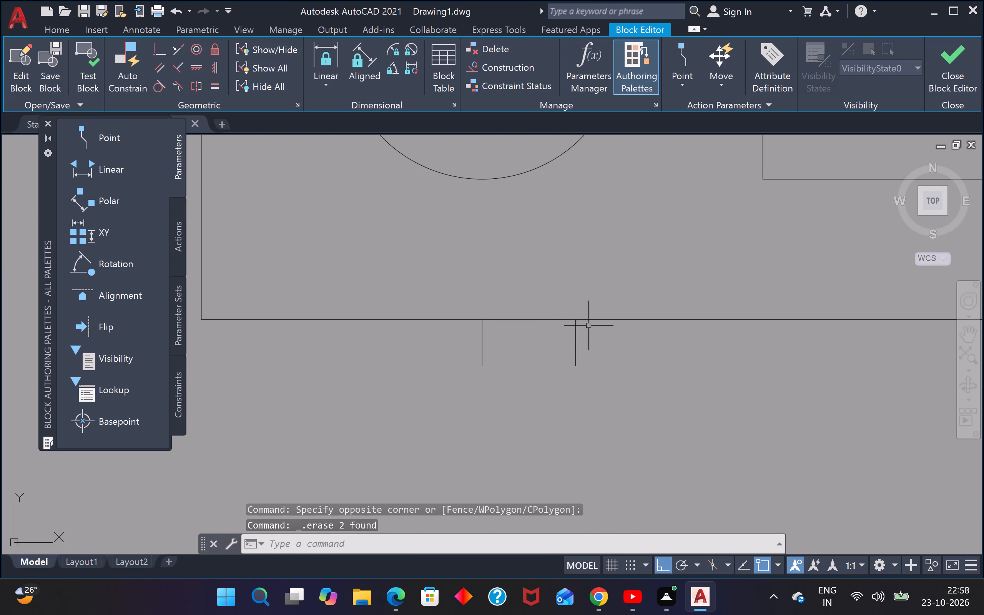
pyautogui.moveTo(601, 325); pyautogui.dragTo(575, 341)
pyautogui.click(457, 361)
pyautogui.press('Delete')
# Delete the ribbed grille between the left and right burners of the range.
pyautogui.scroll(-3, 500, 333)
pyautogui.scroll(-2, 525, 306)
pyautogui.moveTo(527, 303); pyautogui.dragTo(510, 372, button='middle')
pyautogui.scroll(3, 543, 314)
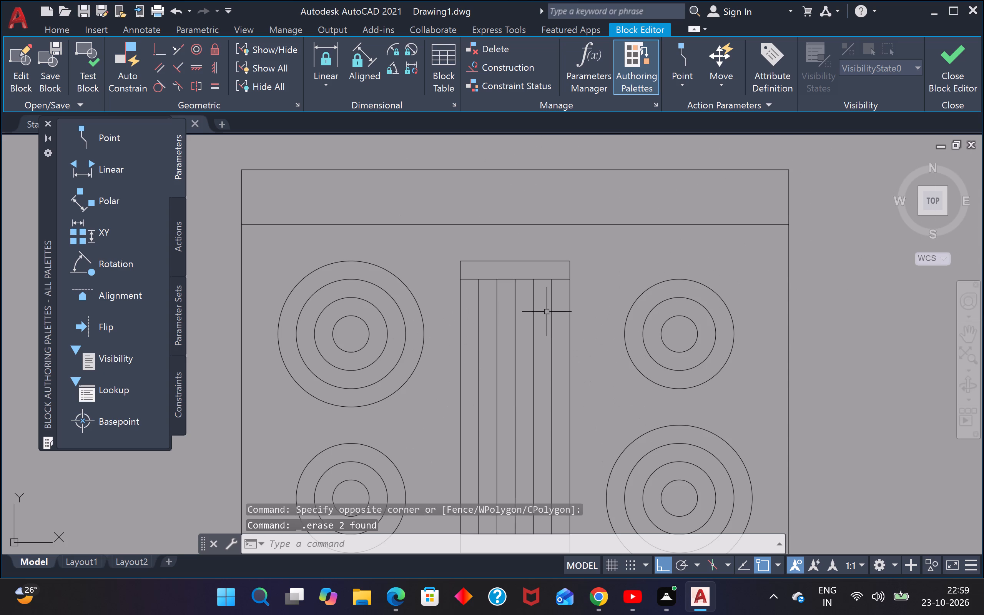
pyautogui.click(580, 246)
pyautogui.scroll(-3, 555, 279)
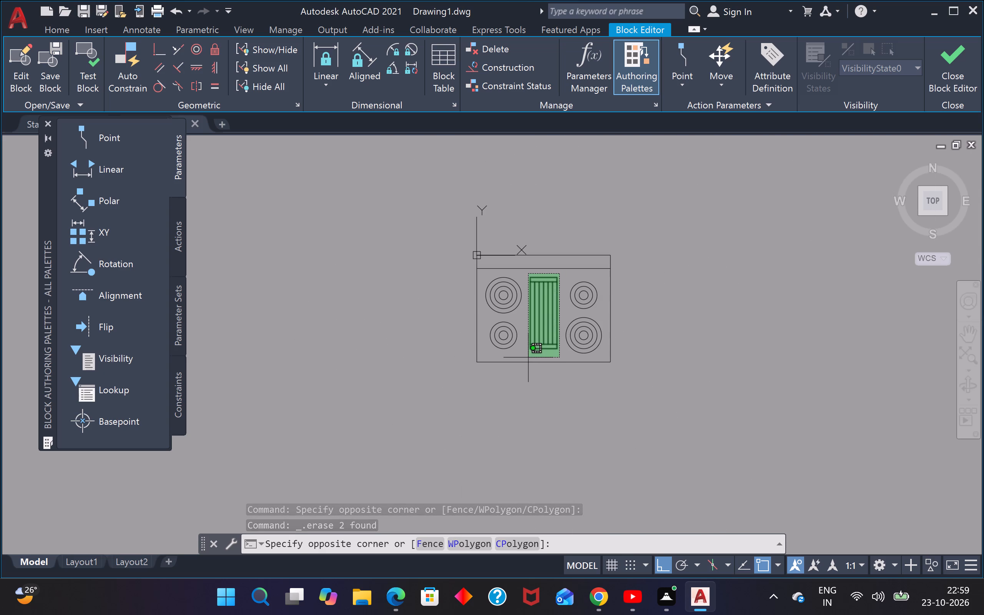
pyautogui.click(526, 353)
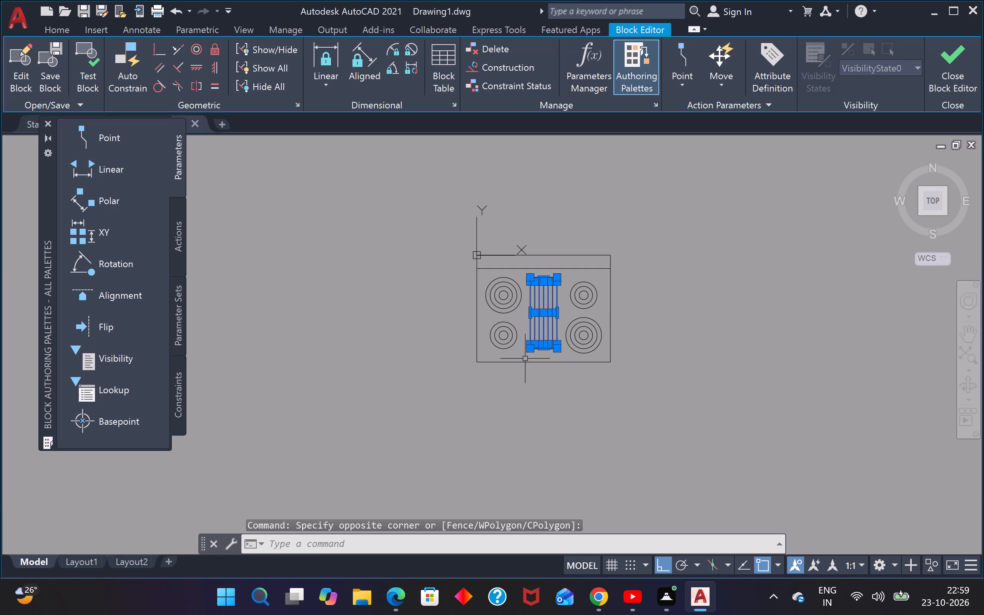
pyautogui.press('Delete')
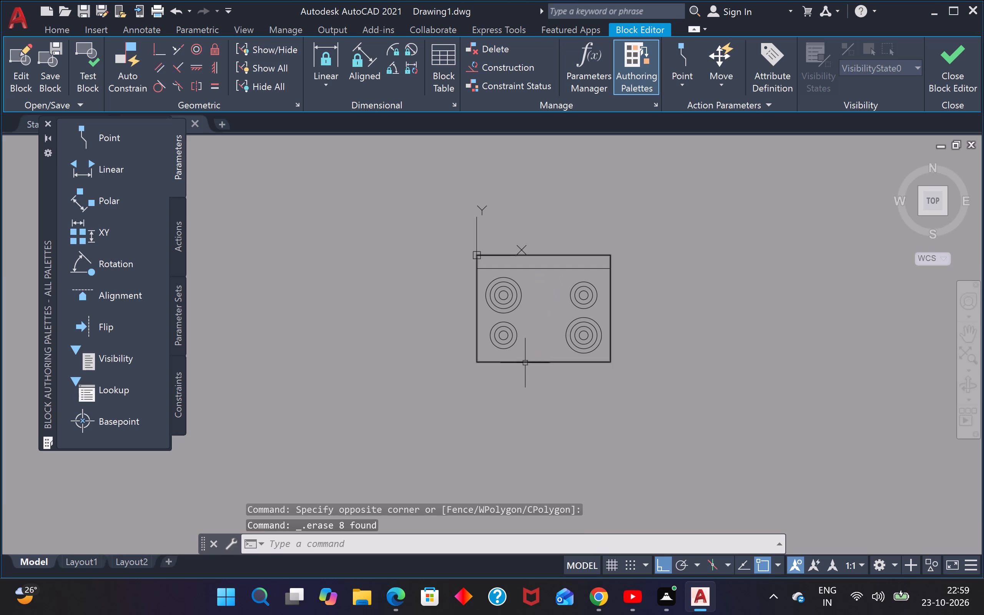
# Scale up the three circles of the small rear-right burner to roughly the size of the large burners.
pyautogui.scroll(-1, 534, 322)
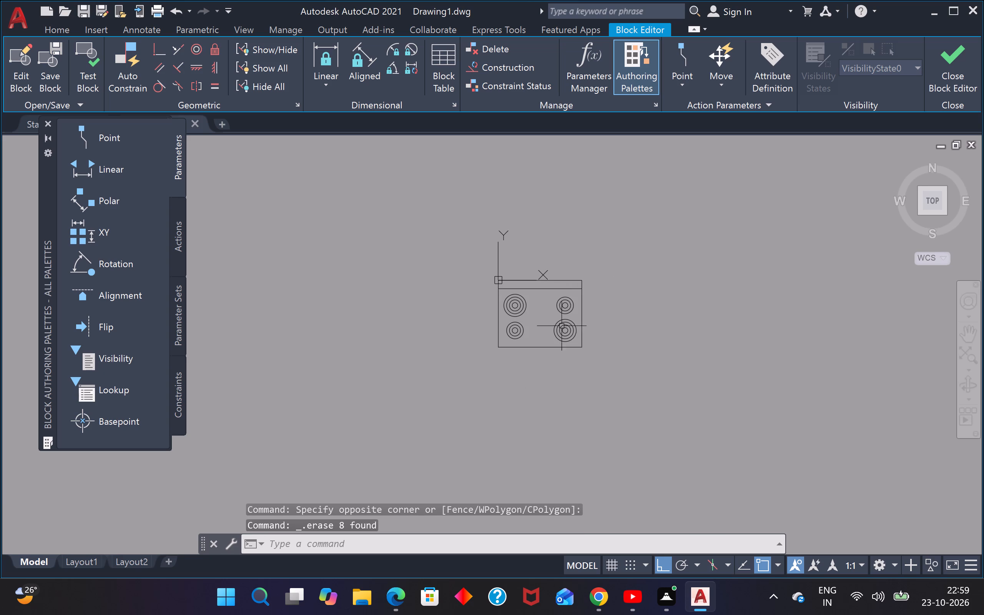
pyautogui.scroll(3, 556, 314)
pyautogui.moveTo(627, 239); pyautogui.dragTo(624, 245)
pyautogui.click(563, 316)
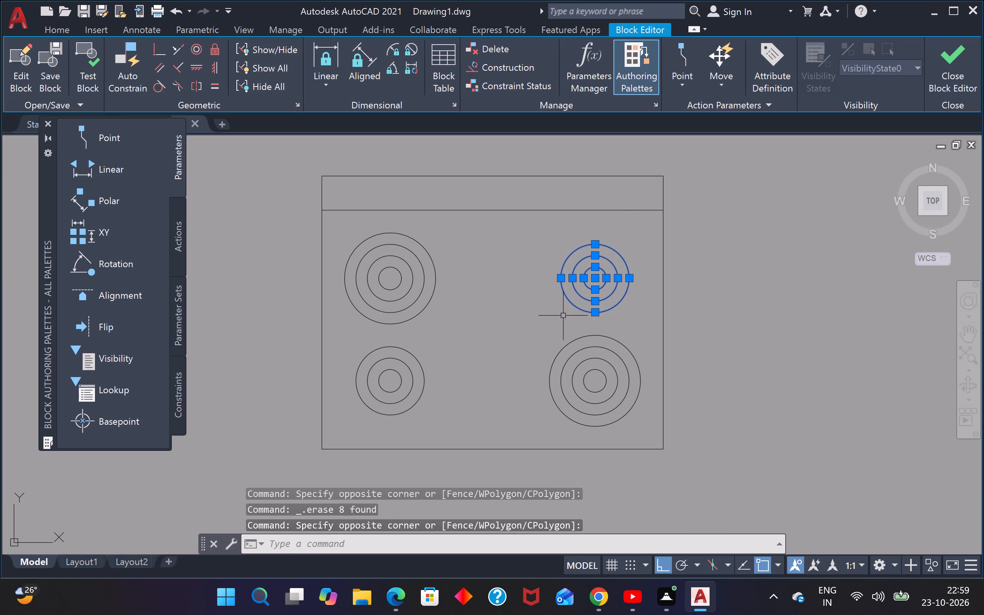
pyautogui.press('s')
pyautogui.press('c')
pyautogui.press('space')
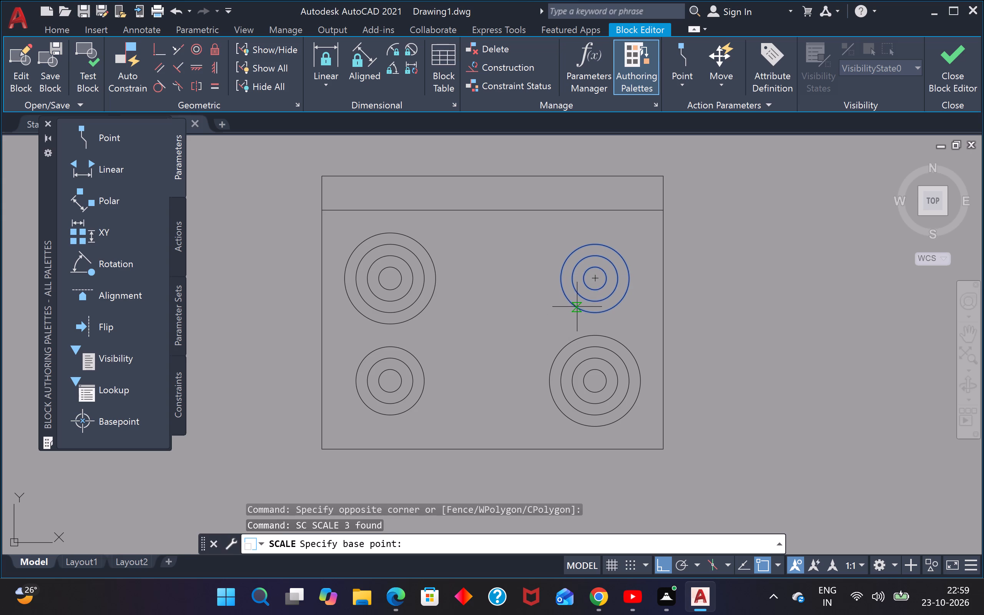
pyautogui.click(577, 307)
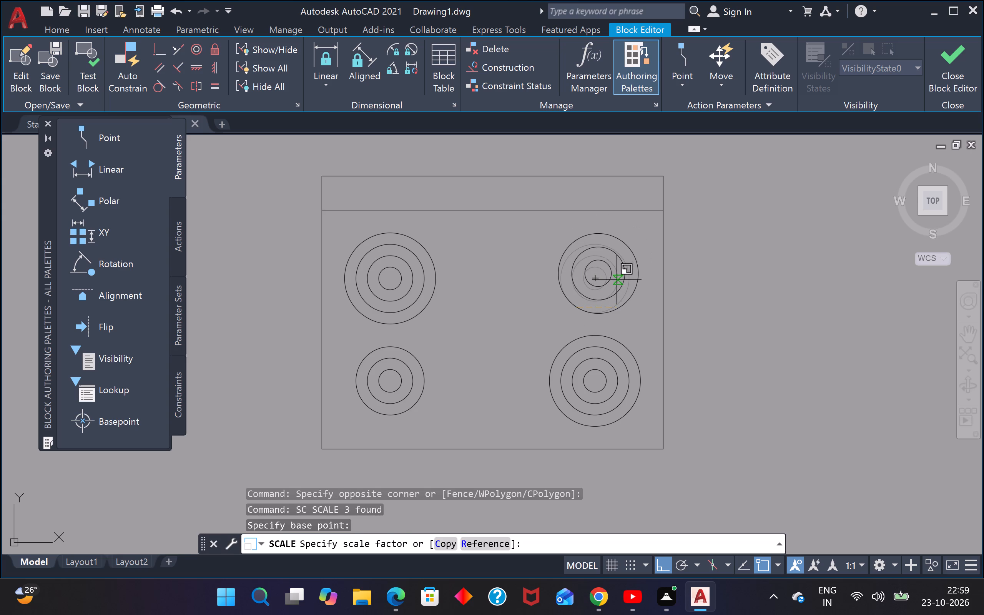
pyautogui.click(617, 280)
# Scale up the three circles of the small front-left burner to nearly the size of the large burners.
pyautogui.moveTo(452, 346); pyautogui.dragTo(439, 356)
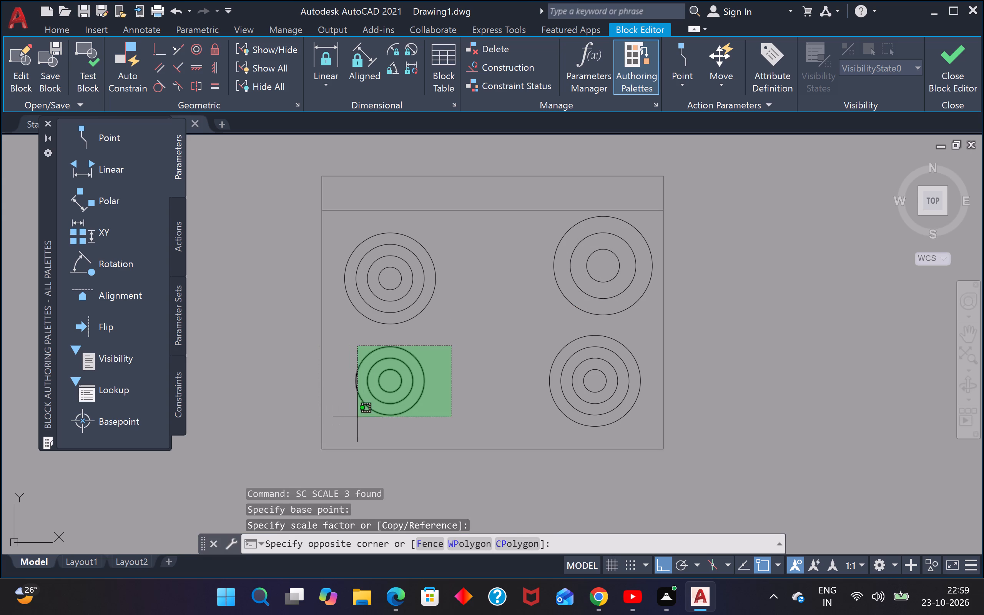
pyautogui.click(354, 421)
pyautogui.press('s')
pyautogui.write('C')
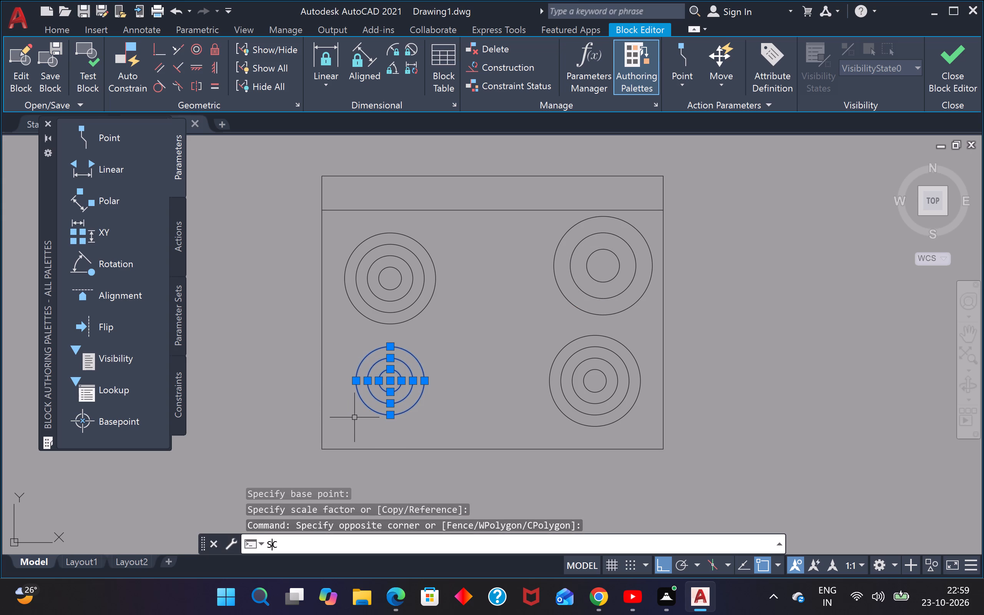
pyautogui.press('space')
pyautogui.click(366, 402)
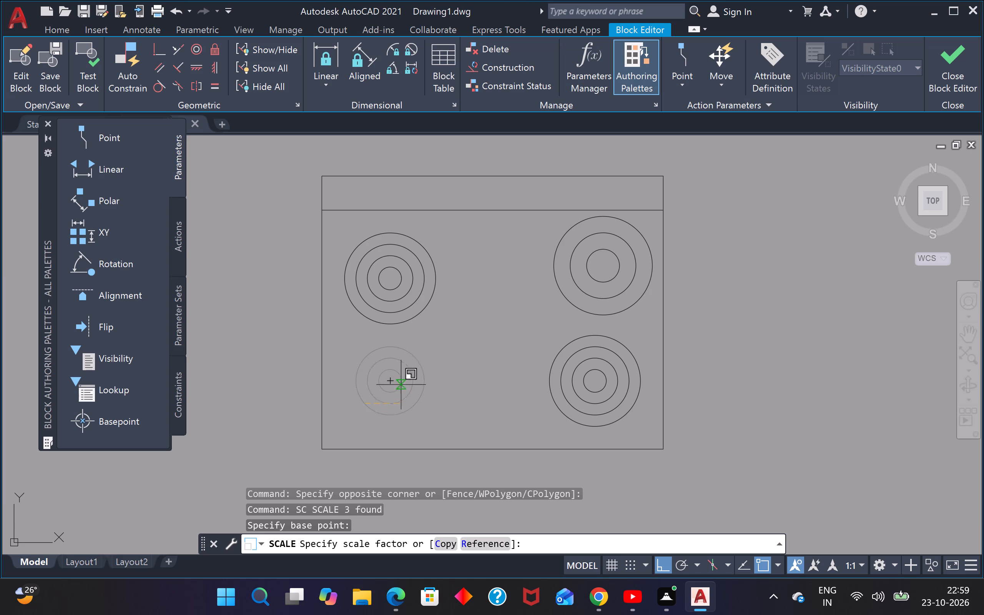
pyautogui.click(406, 383)
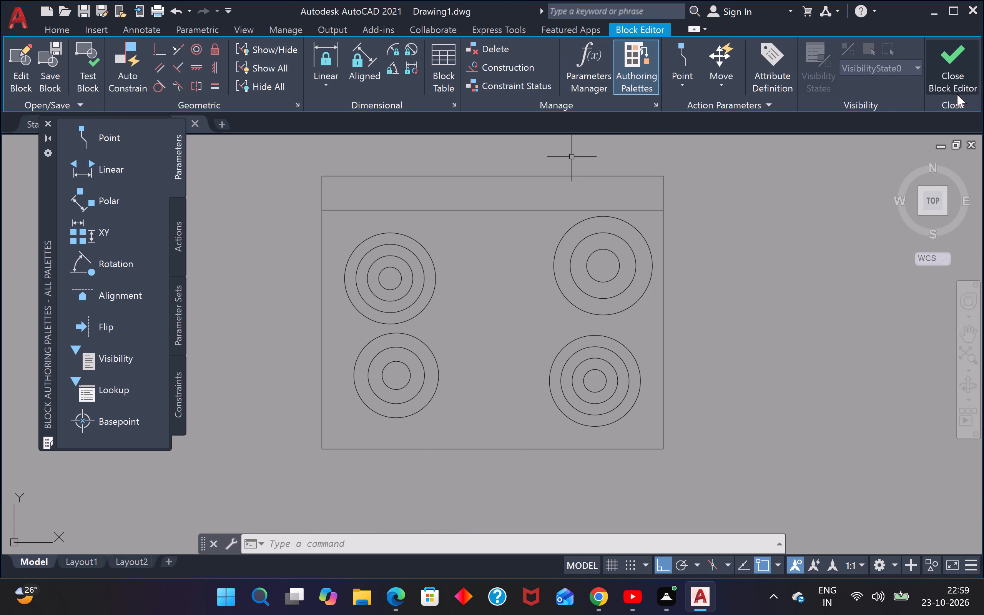
# Fillet all four outer corners of the range outline with a 2" radius.
pyautogui.write('F')
pyautogui.press('space')
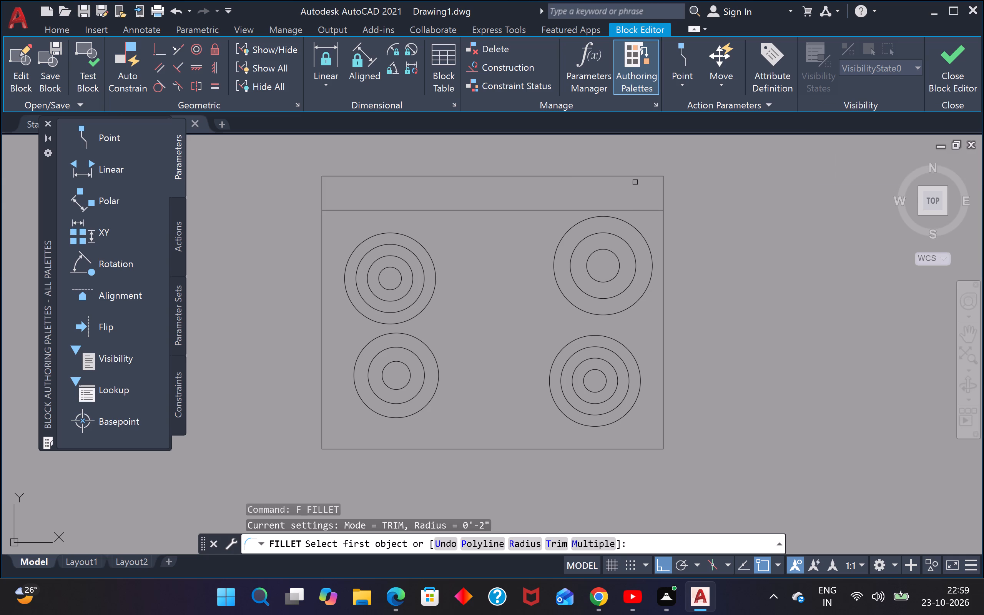
pyautogui.click(635, 174)
pyautogui.click(662, 188)
pyautogui.press('space')
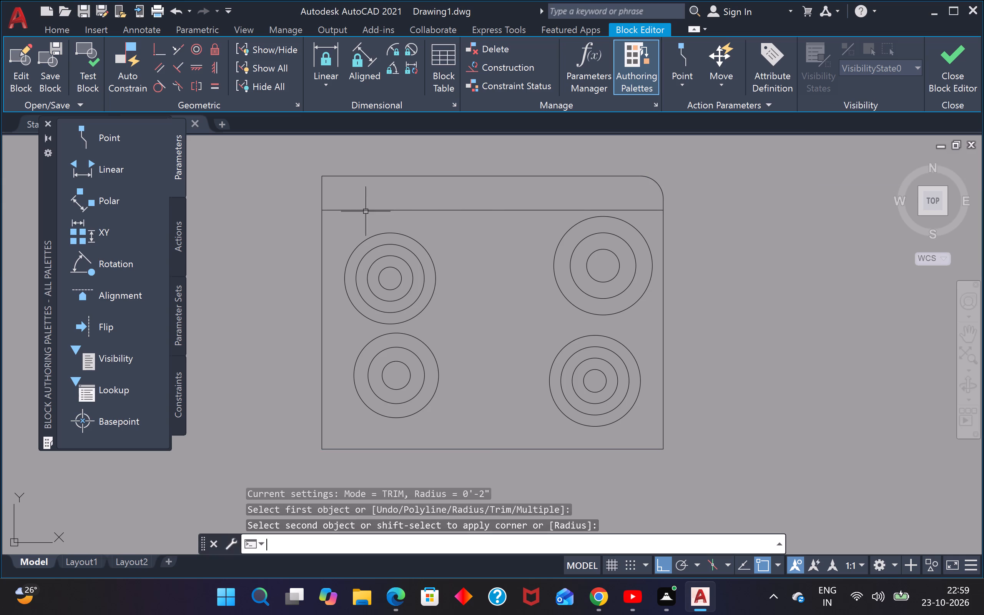
pyautogui.click(325, 193)
pyautogui.click(320, 194)
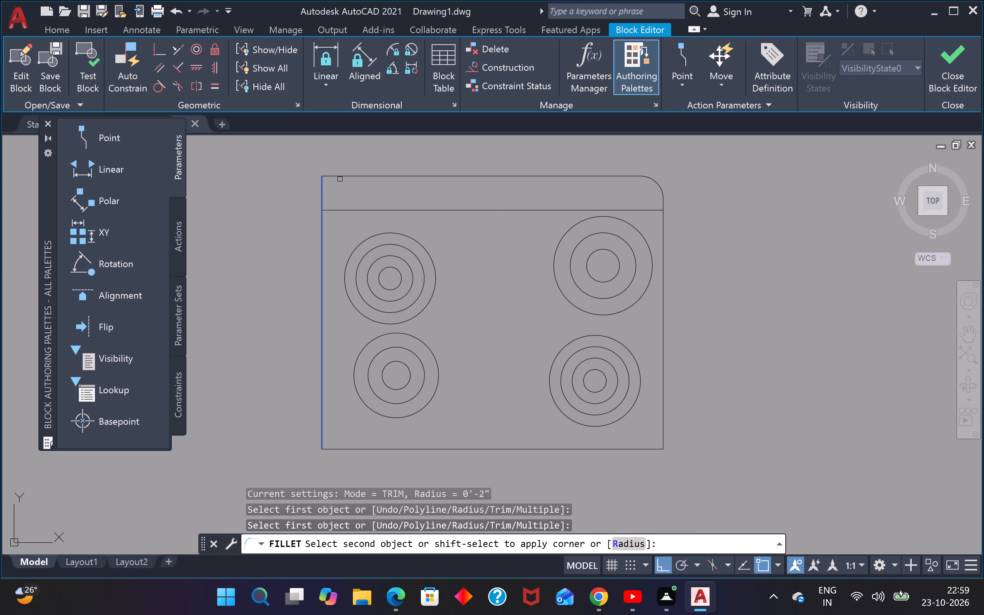
pyautogui.click(344, 177)
pyautogui.press('space')
pyautogui.click(324, 414)
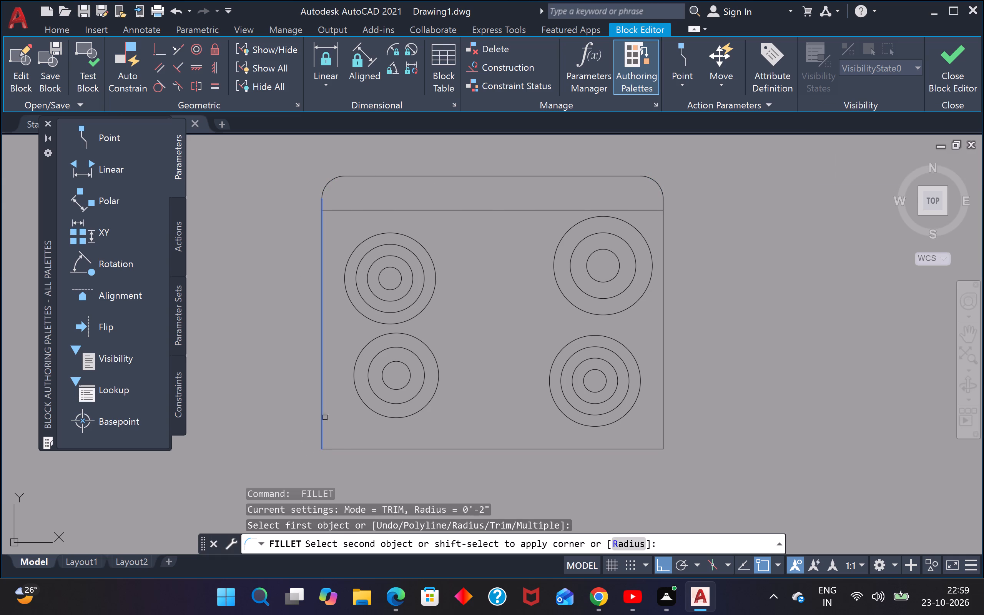
pyautogui.click(358, 445)
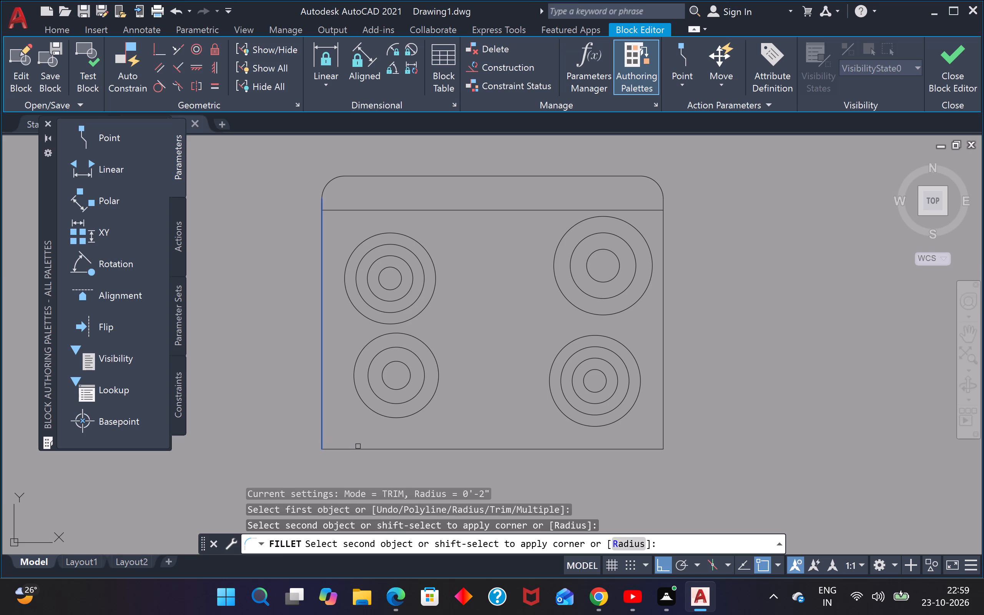
pyautogui.click(363, 449)
pyautogui.press('space')
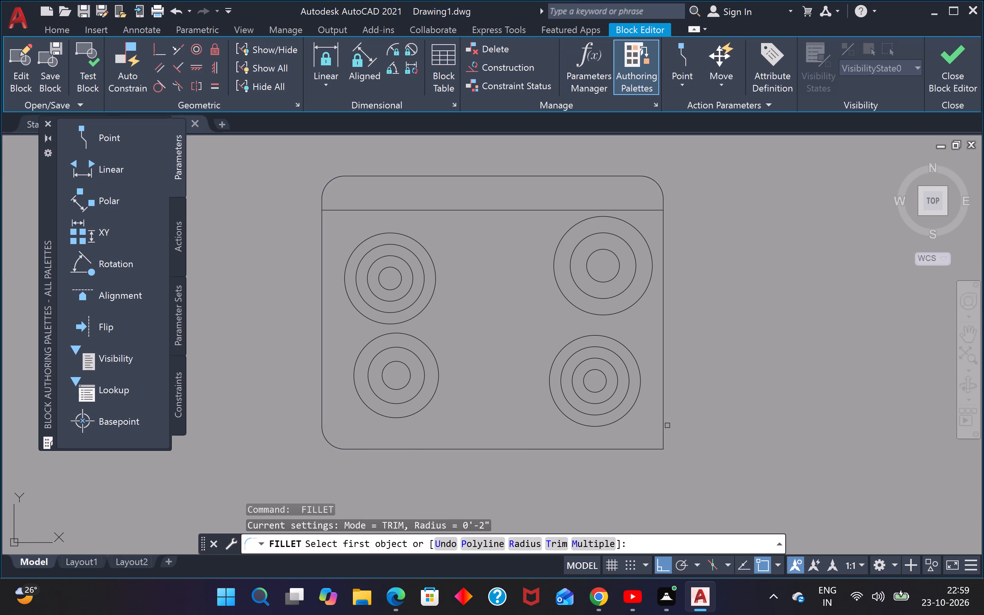
pyautogui.click(664, 424)
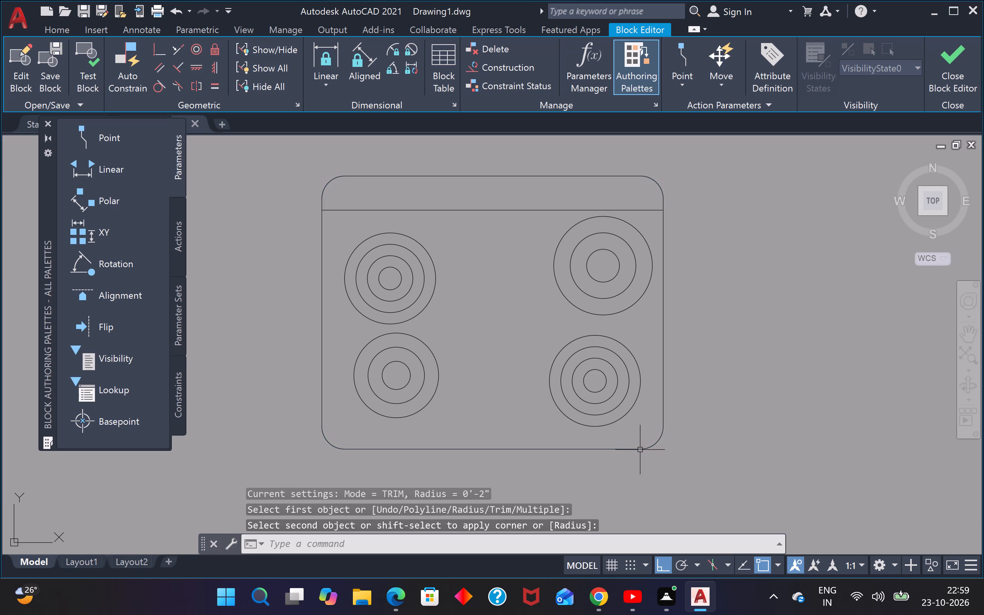
pyautogui.click(640, 450)
# Close the Block Editor and save the changes to Range-Oven - 30 in top.
pyautogui.click(949, 66)
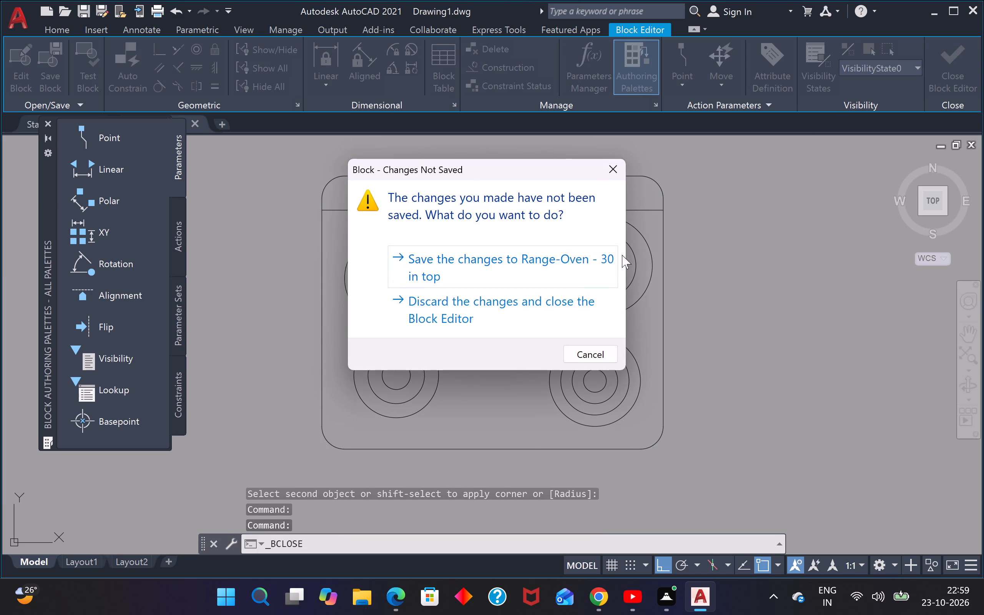
pyautogui.click(519, 276)
# Look over the kitchen's edited range and the whole furnished floor plan.
pyautogui.scroll(-1, 519, 287)
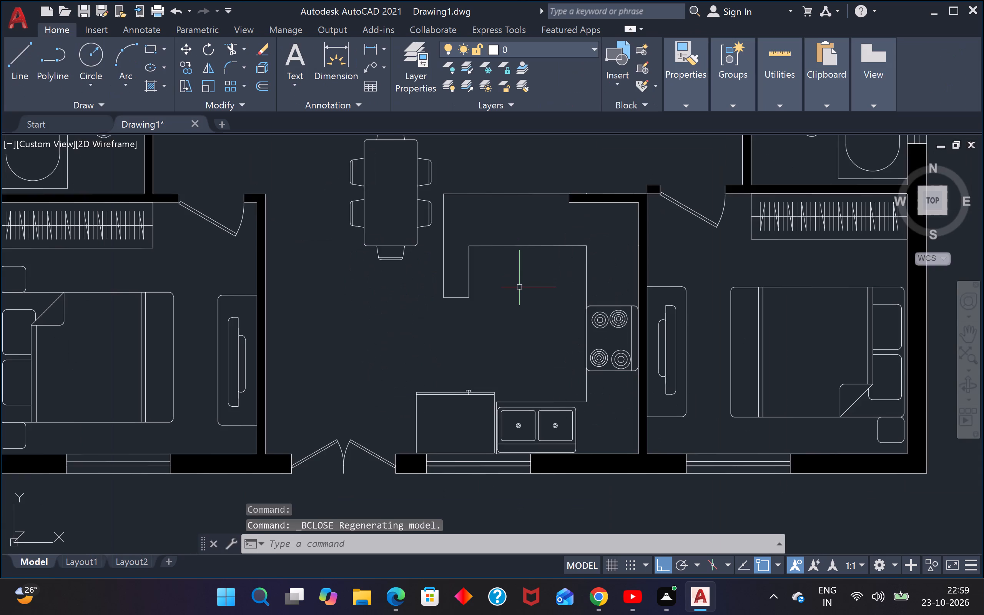
pyautogui.moveTo(521, 289); pyautogui.dragTo(545, 324, button='middle')
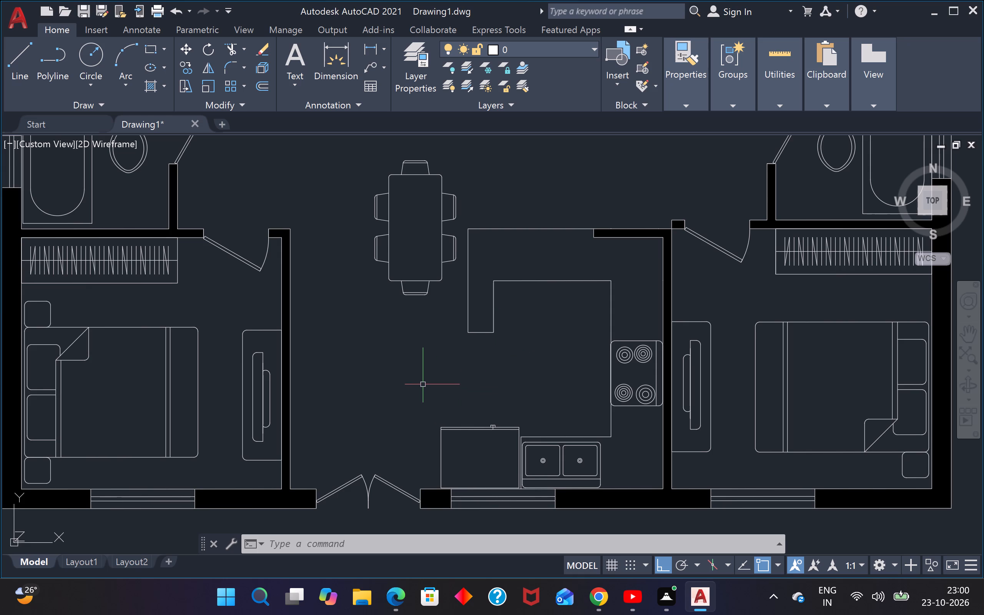
pyautogui.scroll(-2, 471, 329)
pyautogui.moveTo(433, 328); pyautogui.dragTo(444, 360, button='middle')
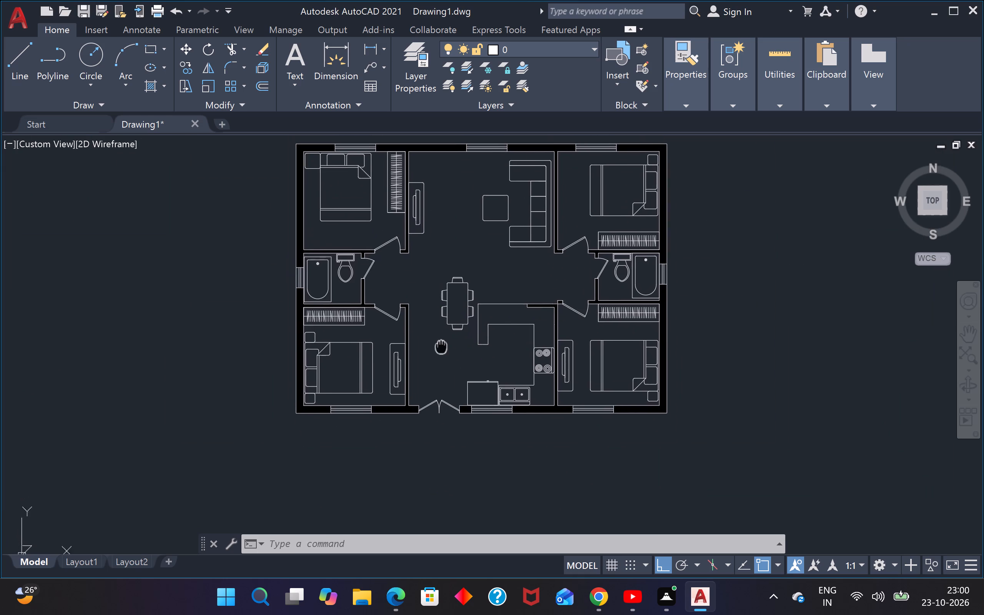
pyautogui.moveTo(444, 360); pyautogui.dragTo(440, 395, button='middle')
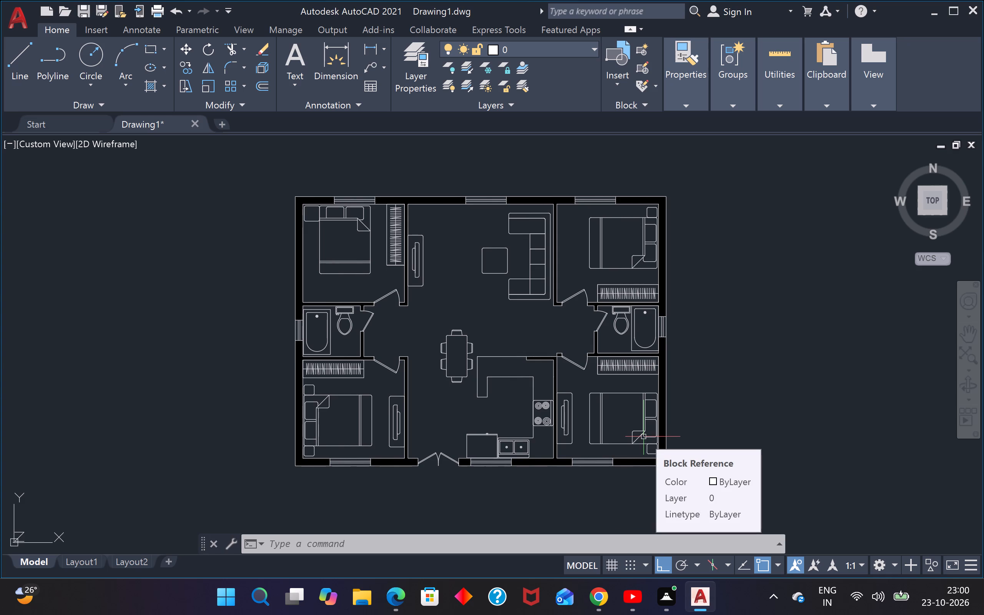
pyautogui.scroll(2, 550, 346)
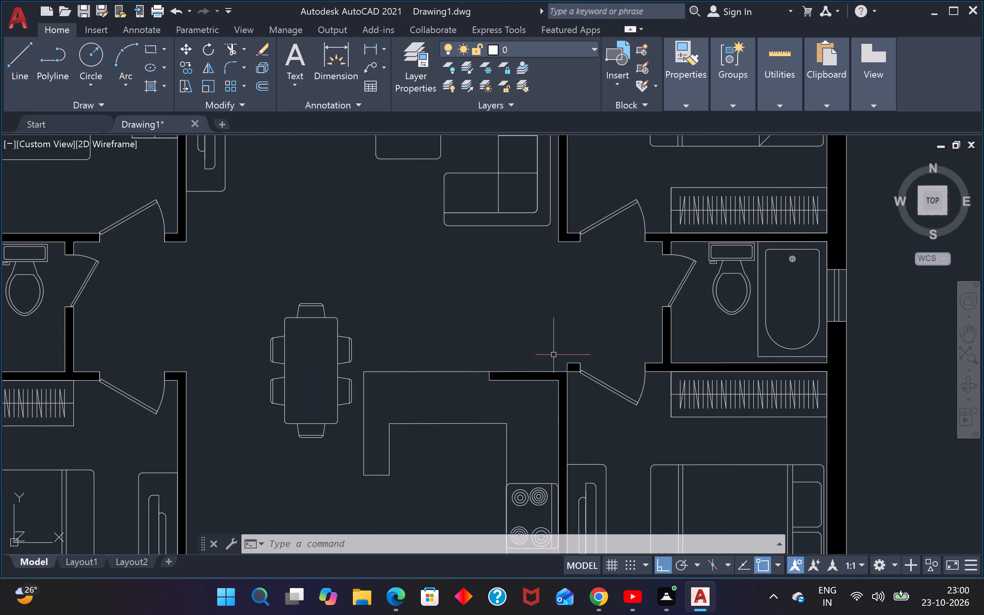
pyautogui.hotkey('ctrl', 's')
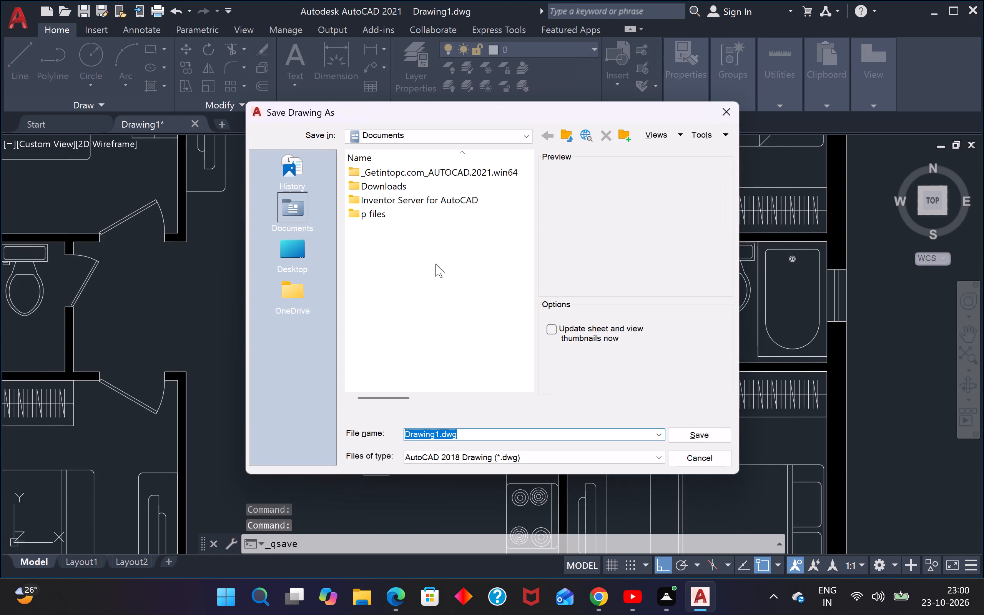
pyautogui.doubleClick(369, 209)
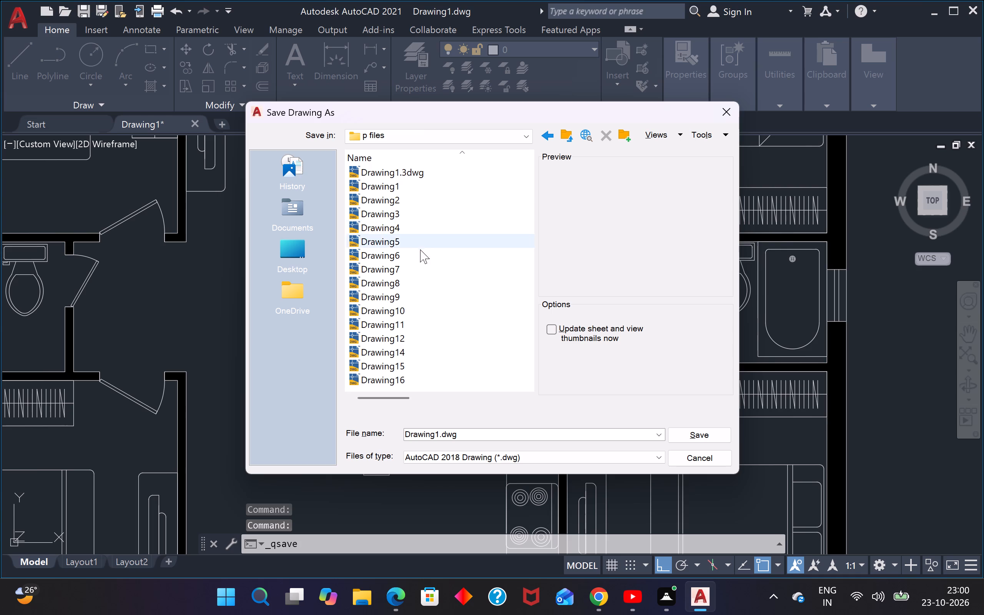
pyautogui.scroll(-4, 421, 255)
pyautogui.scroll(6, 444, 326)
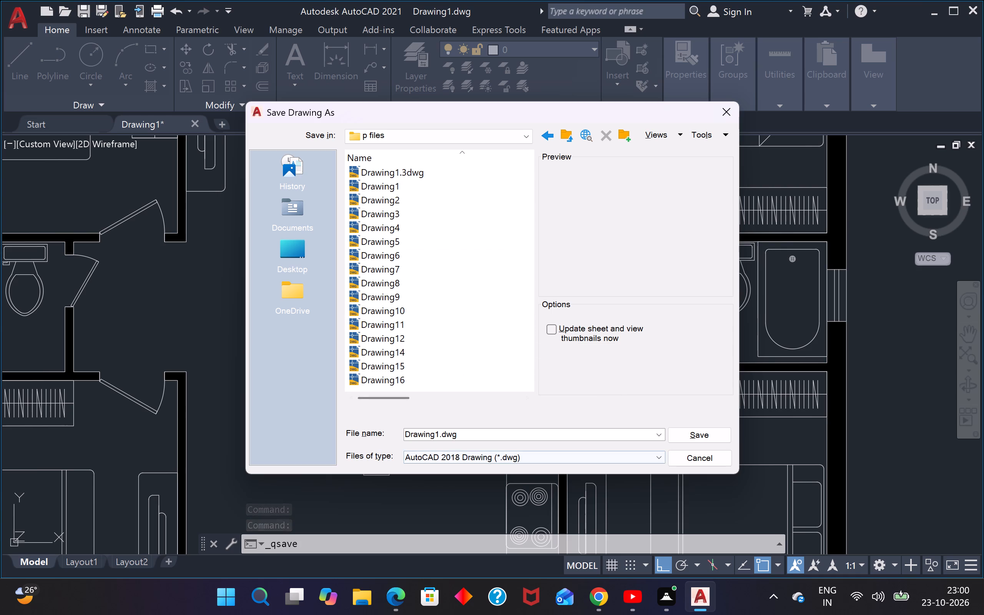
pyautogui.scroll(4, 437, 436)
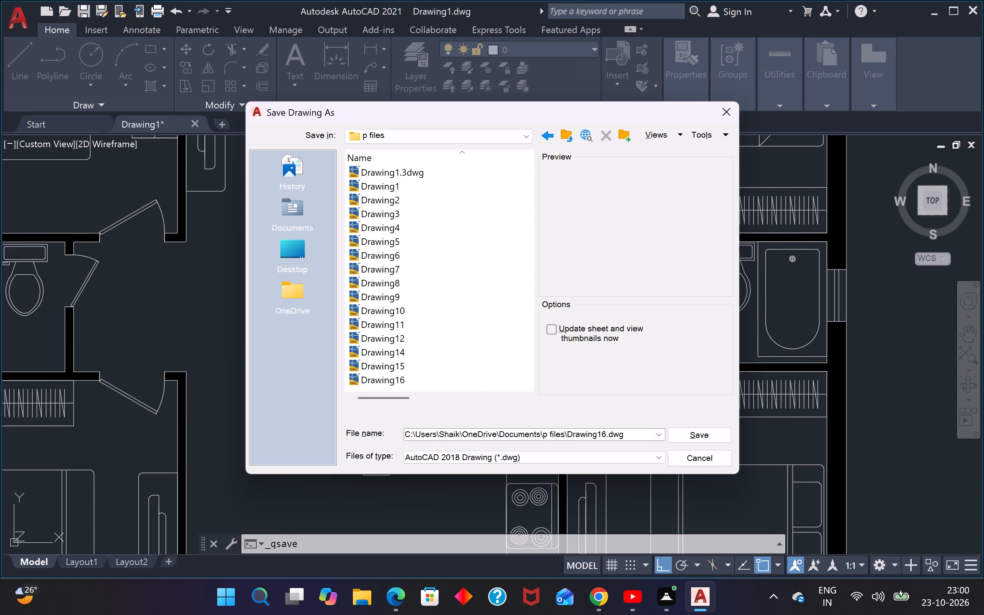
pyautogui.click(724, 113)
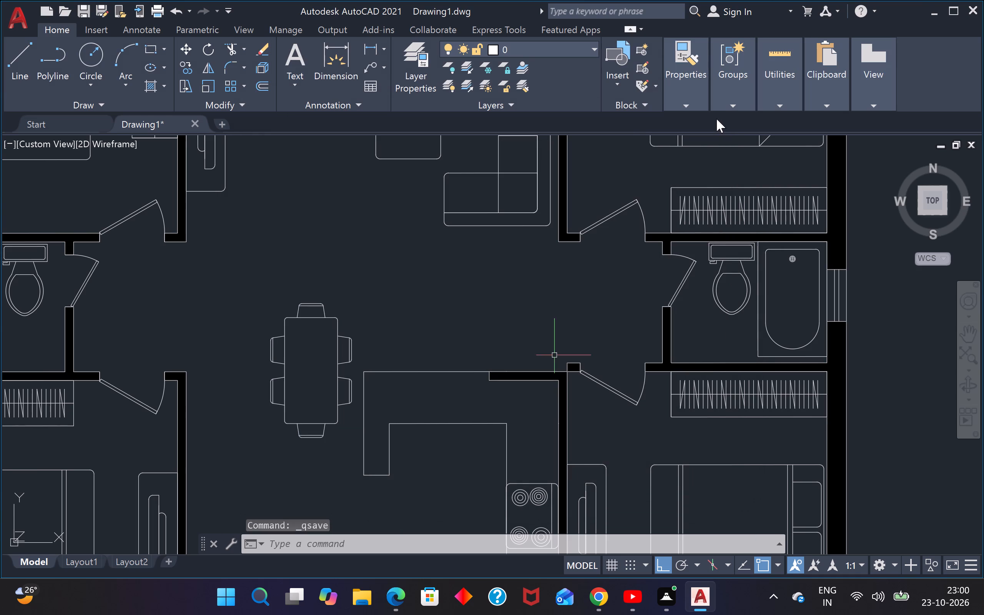
# Save the drawing as Drawing17.dwg in the p files folder inside Documents.
pyautogui.hotkey('ctrl', 's')
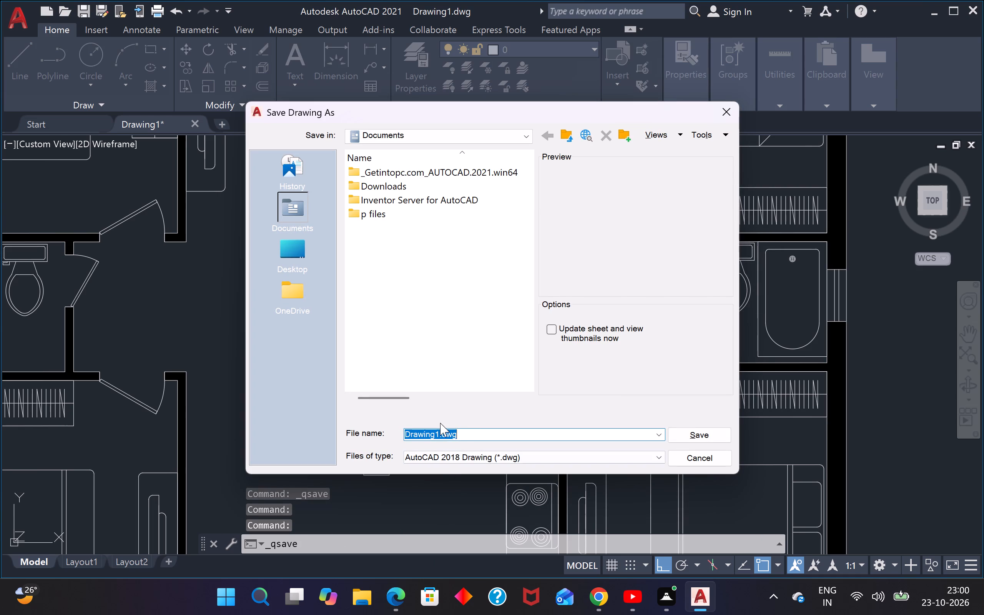
pyautogui.click(438, 429)
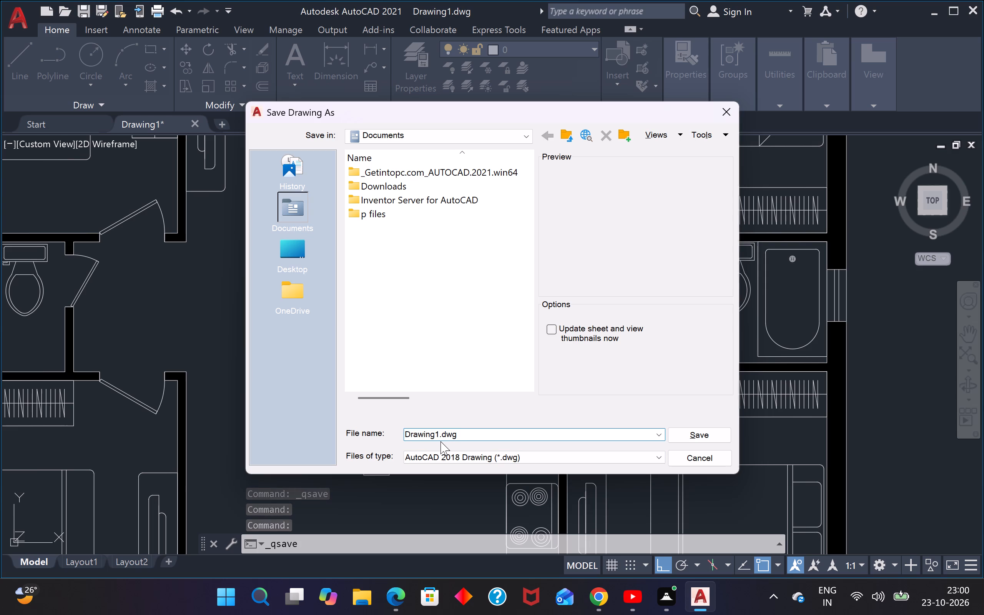
pyautogui.press('7')
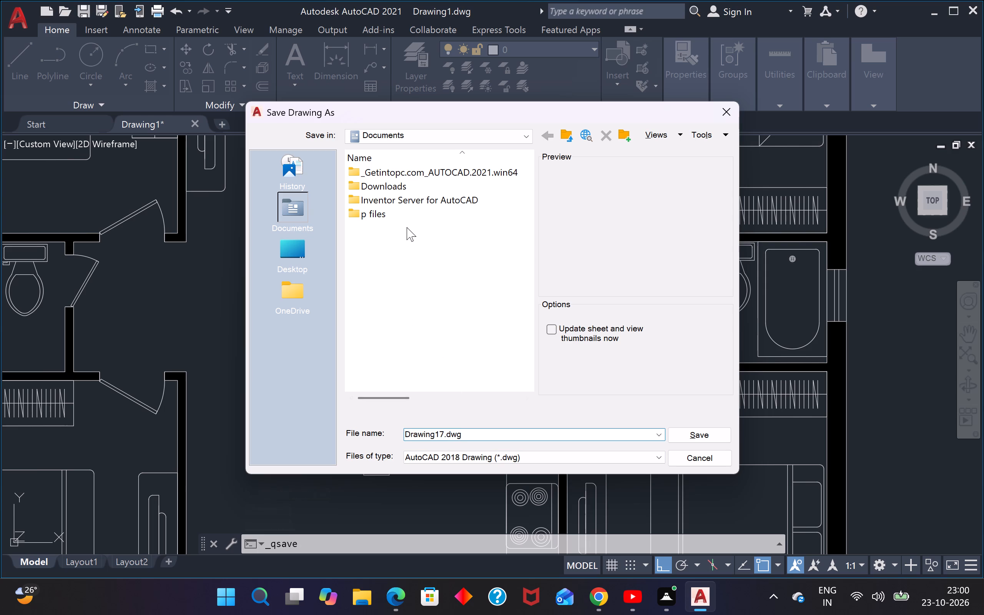
pyautogui.click(407, 216)
pyautogui.click(407, 216)
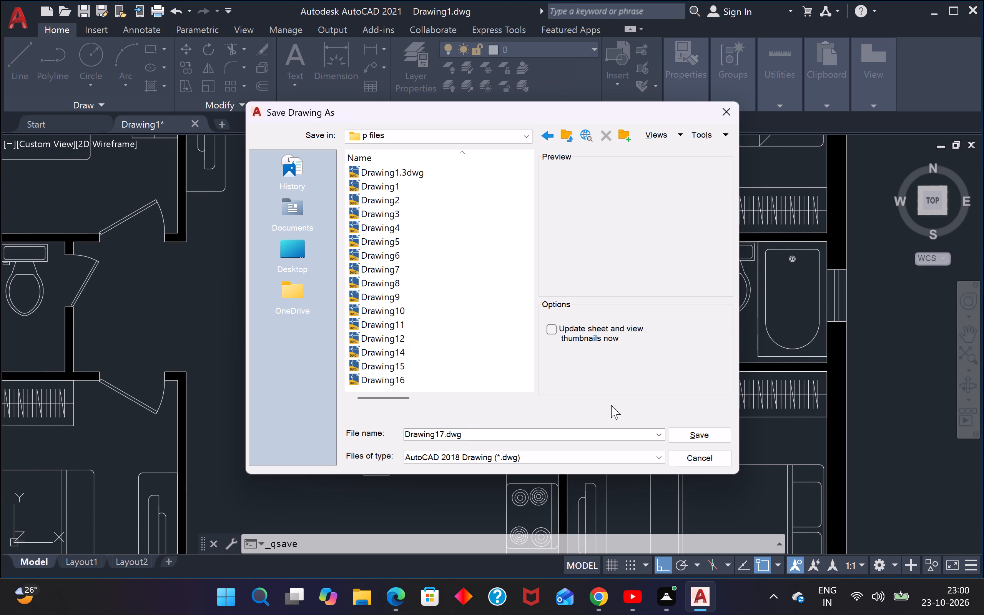
pyautogui.click(691, 432)
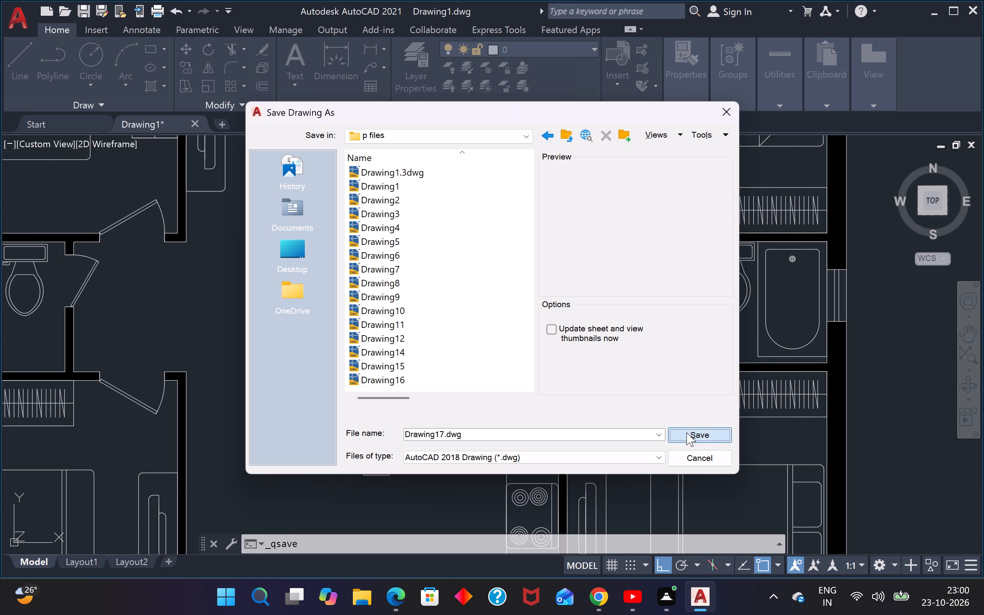